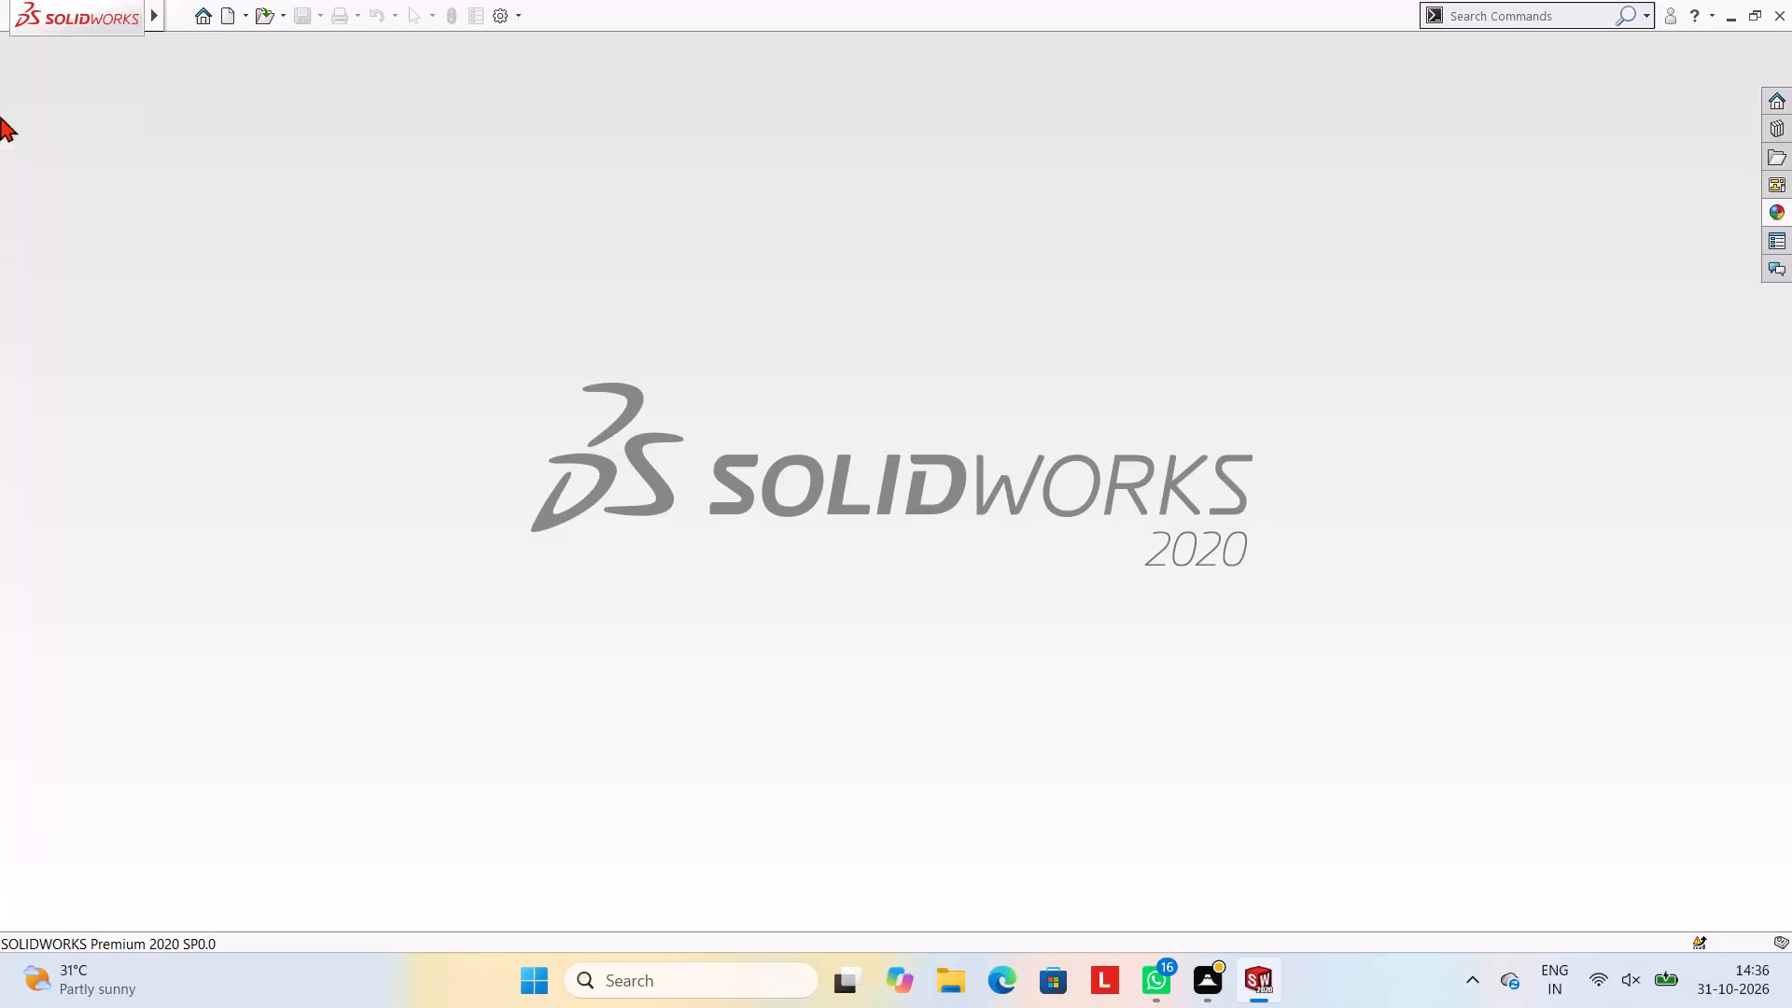
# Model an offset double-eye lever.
# Create a new part document and start a sketch on the Front Plane.
pyautogui.click(231, 12)
pyautogui.click(746, 721)
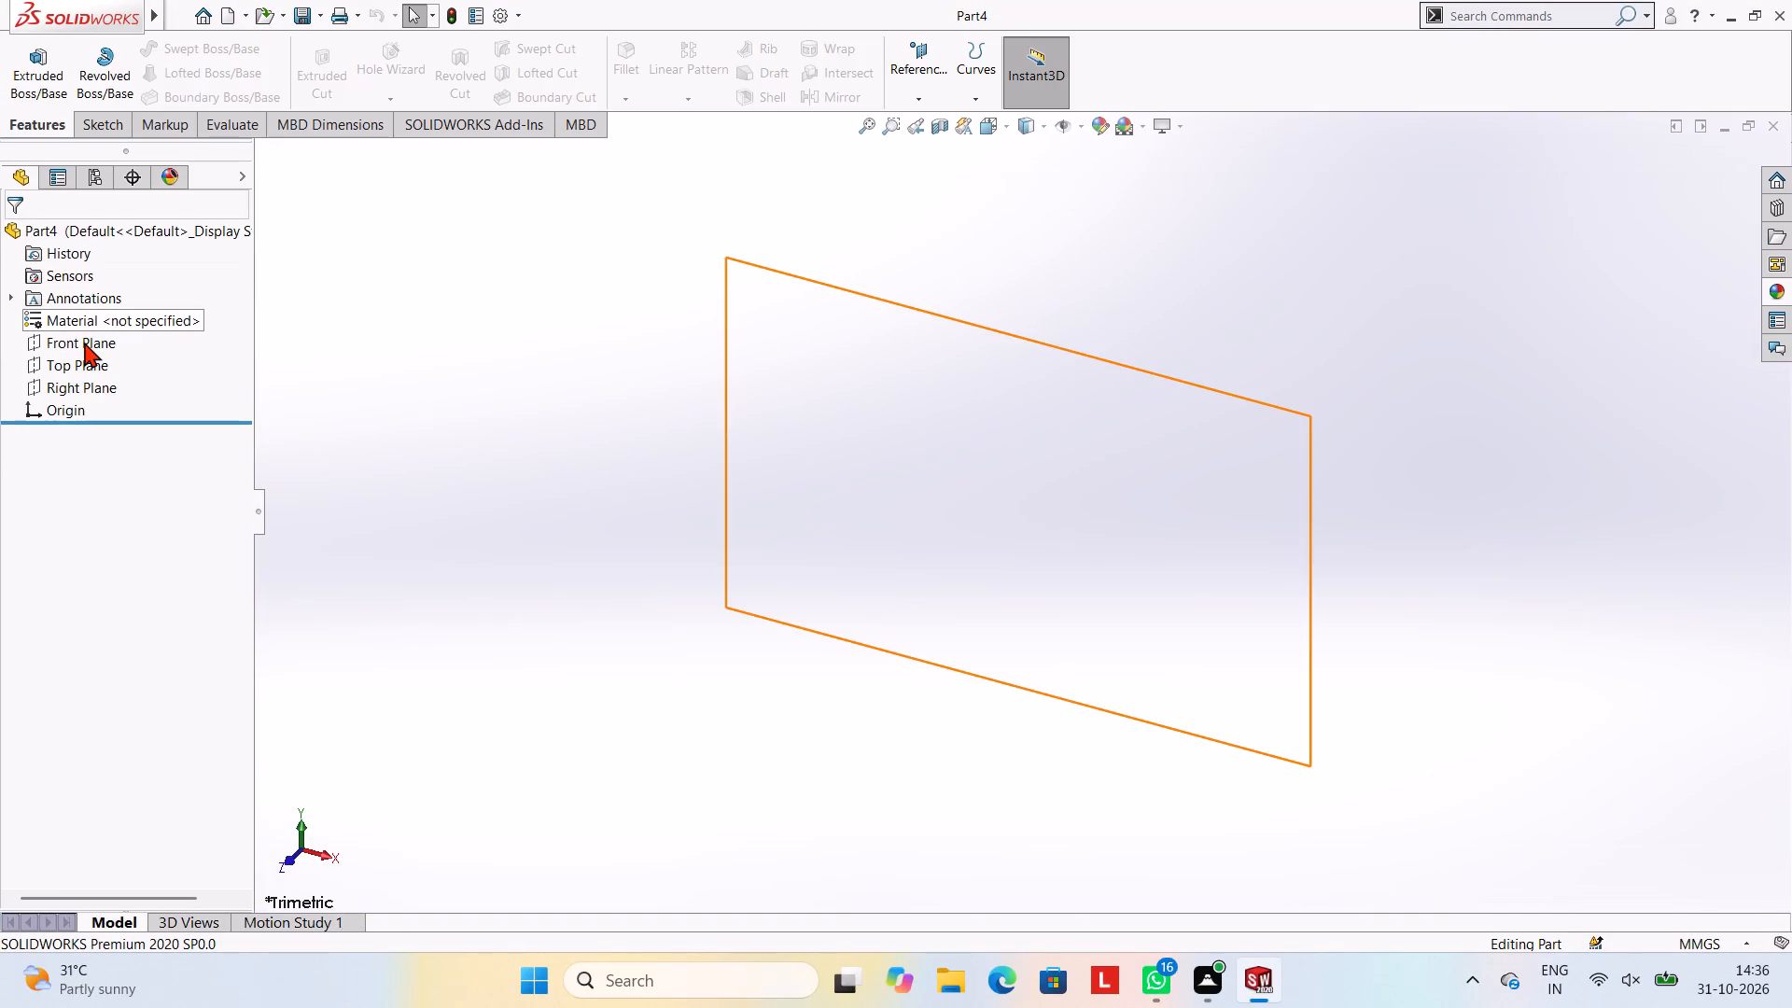
pyautogui.click(84, 342)
pyautogui.click(93, 303)
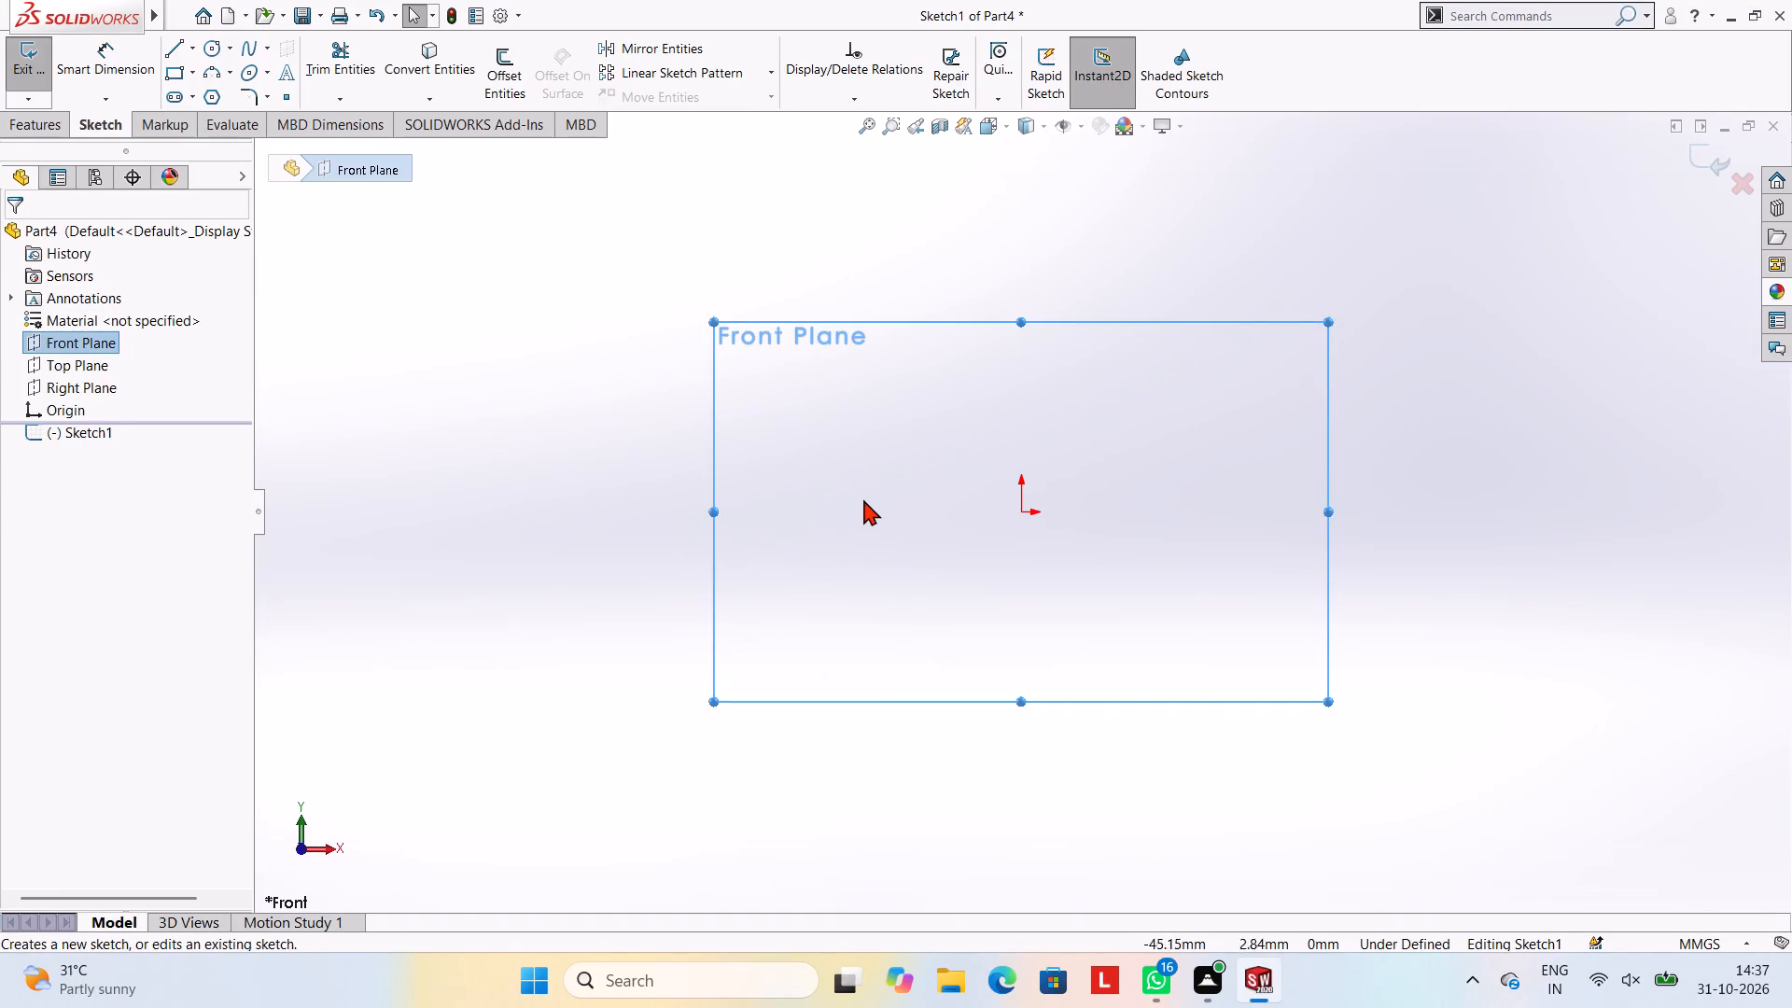
pyautogui.click(841, 473)
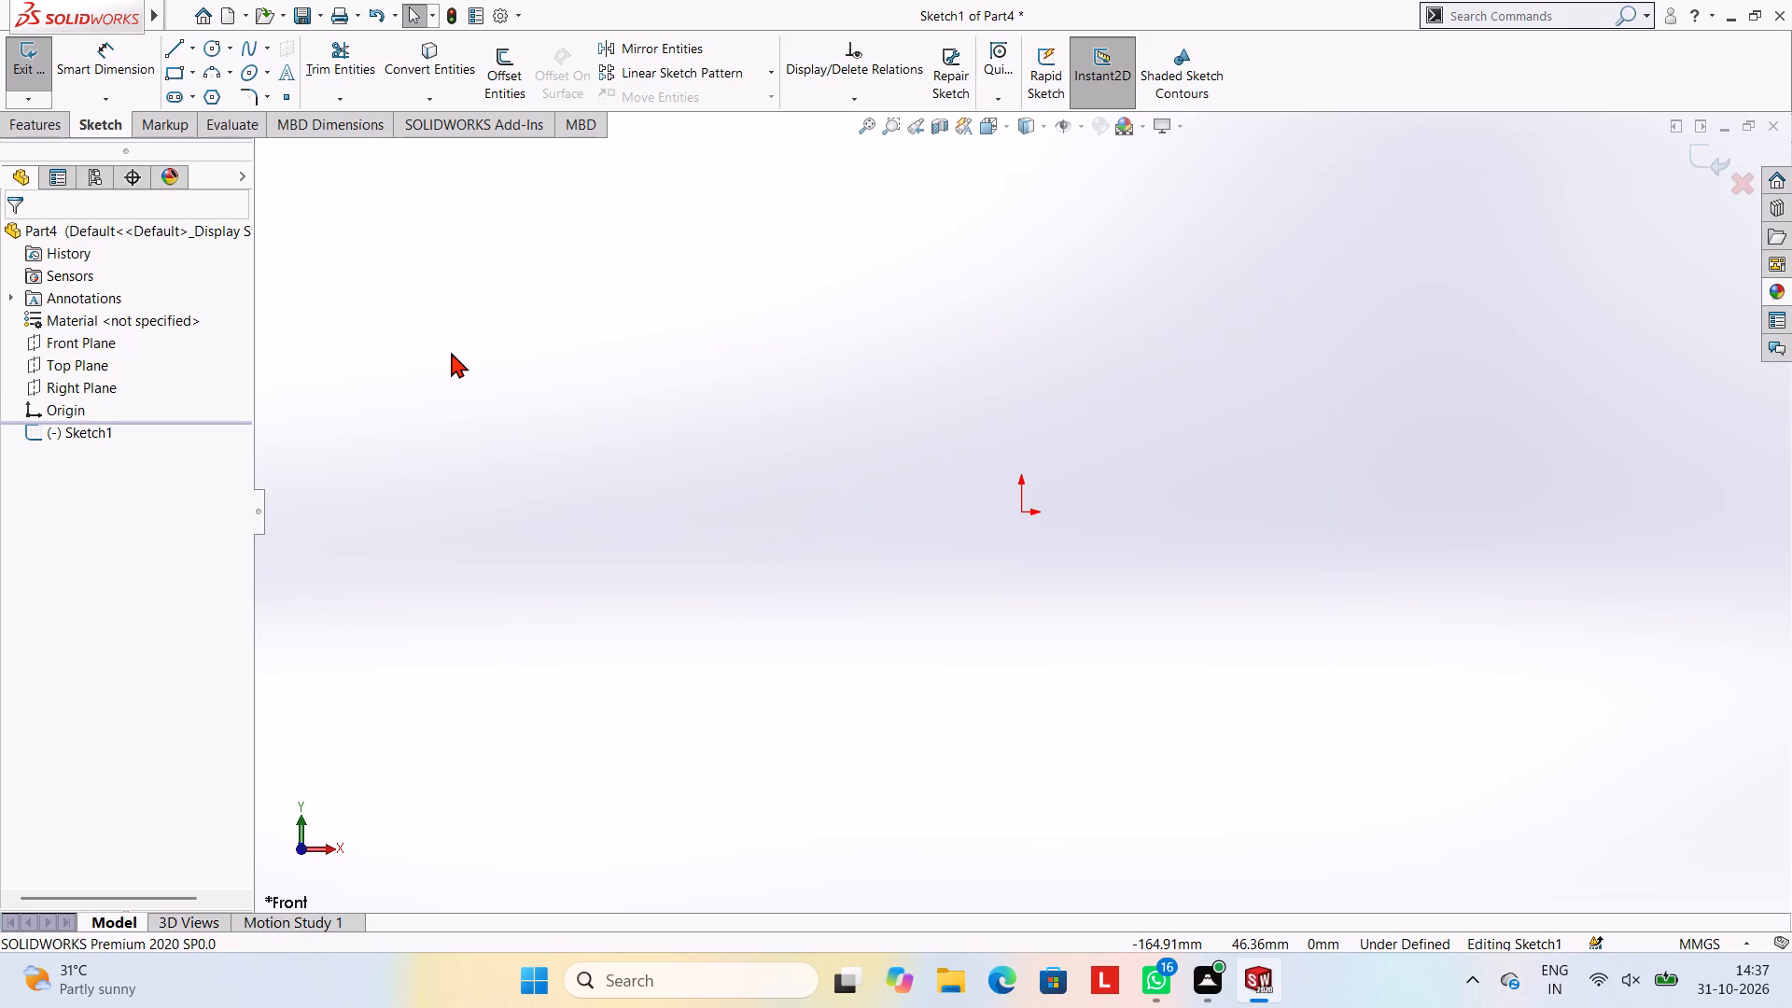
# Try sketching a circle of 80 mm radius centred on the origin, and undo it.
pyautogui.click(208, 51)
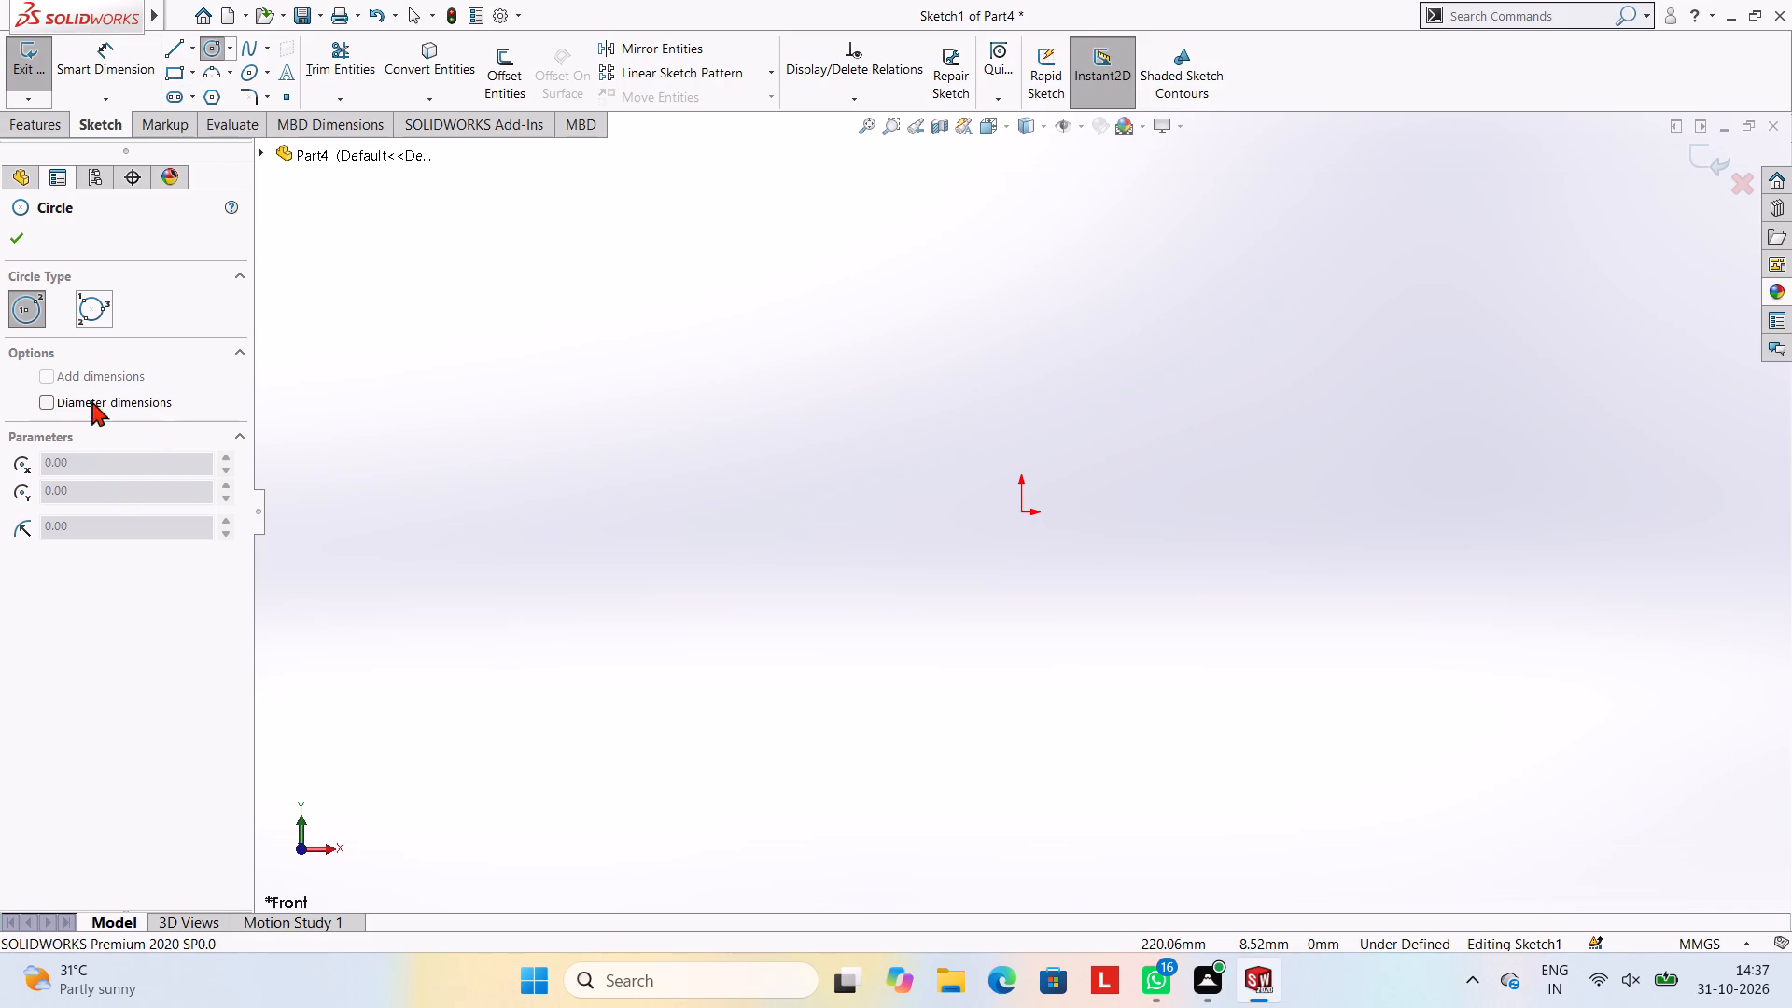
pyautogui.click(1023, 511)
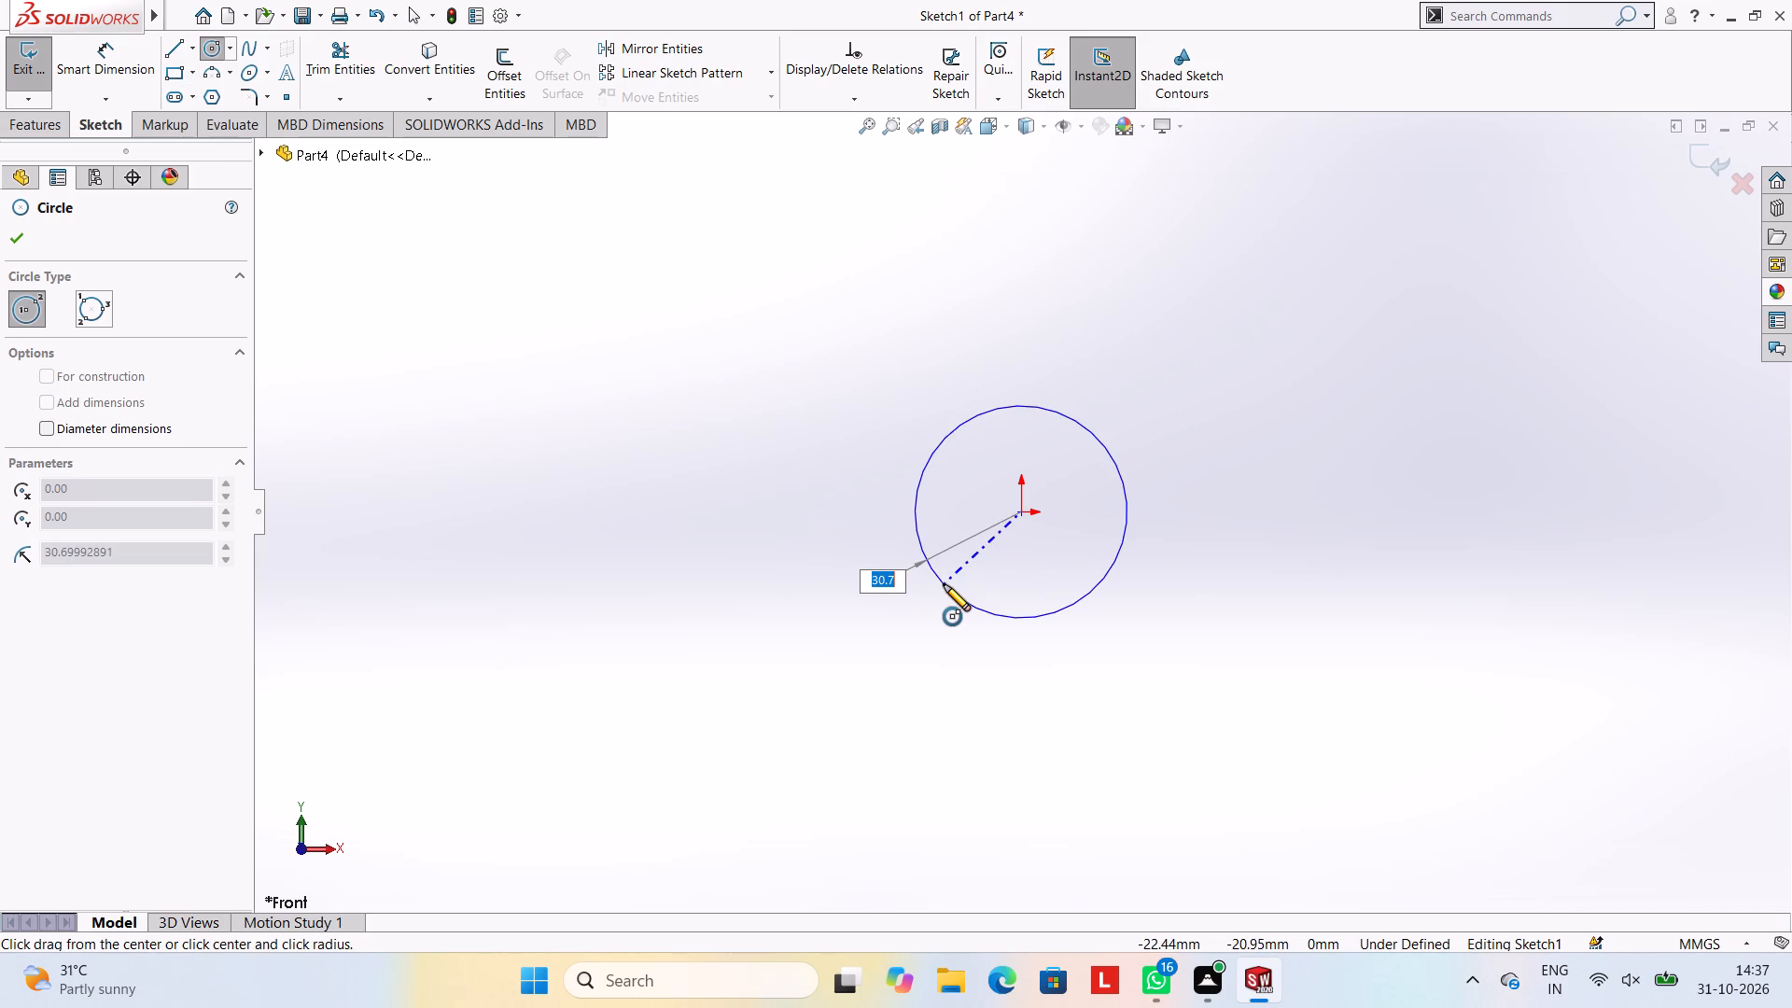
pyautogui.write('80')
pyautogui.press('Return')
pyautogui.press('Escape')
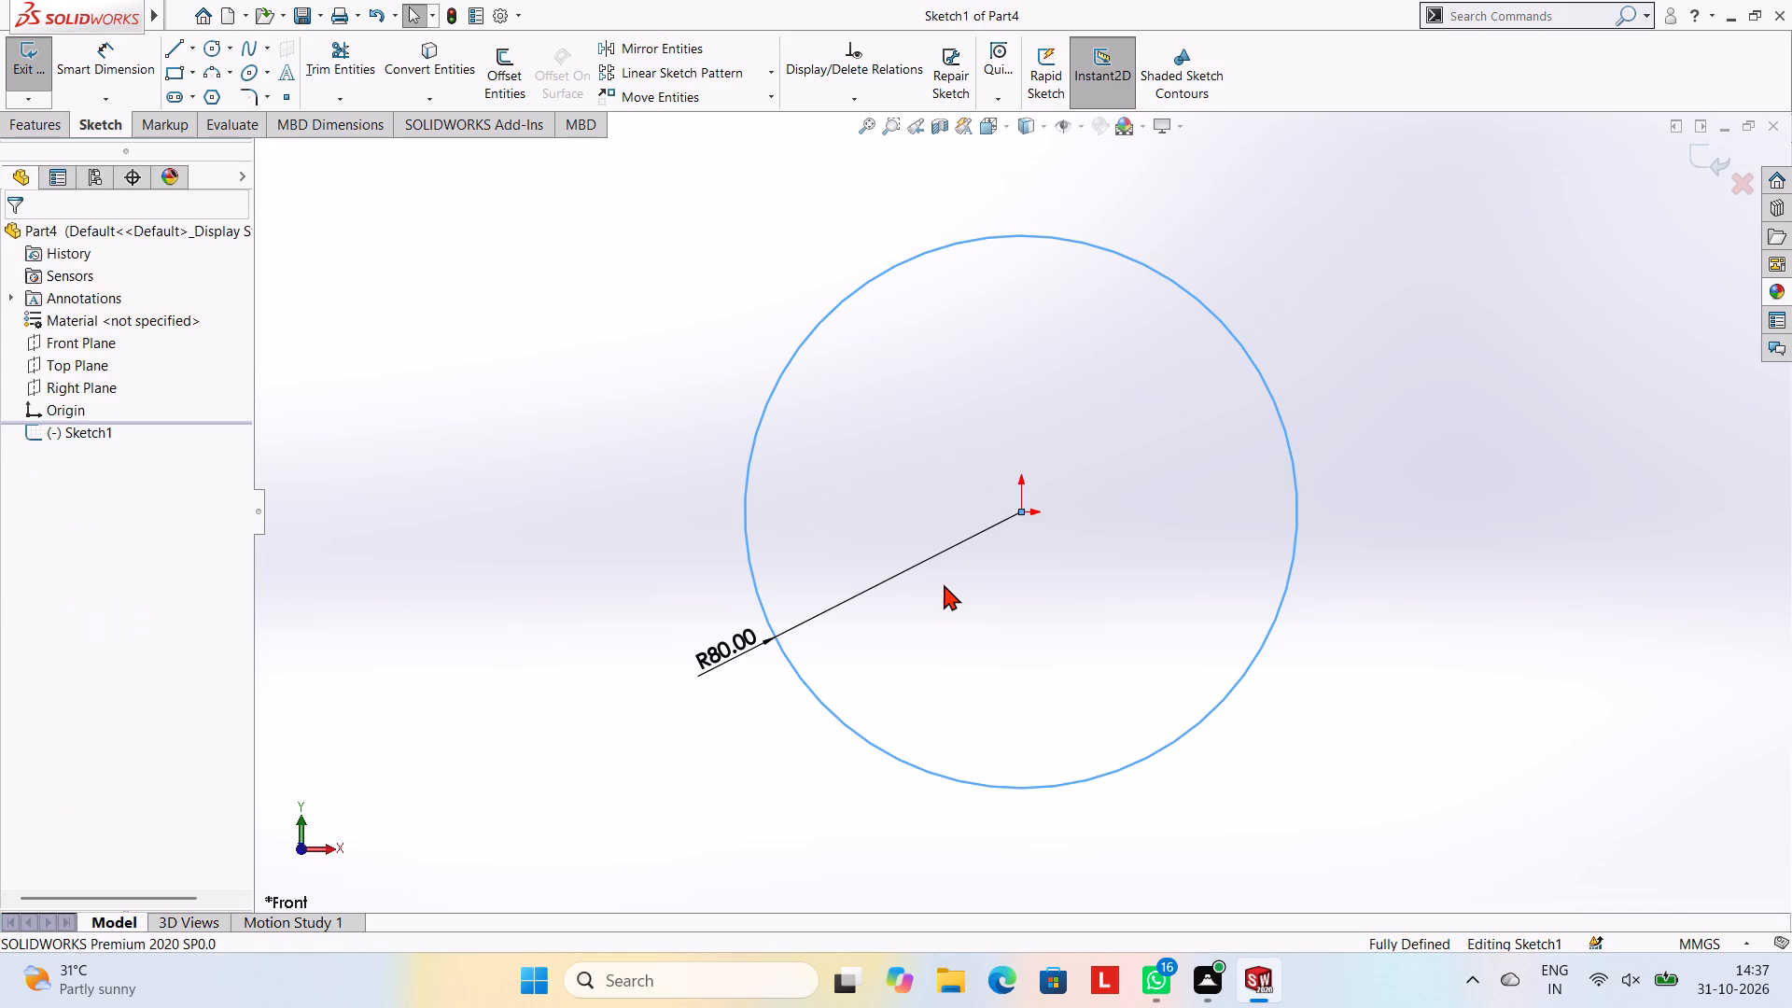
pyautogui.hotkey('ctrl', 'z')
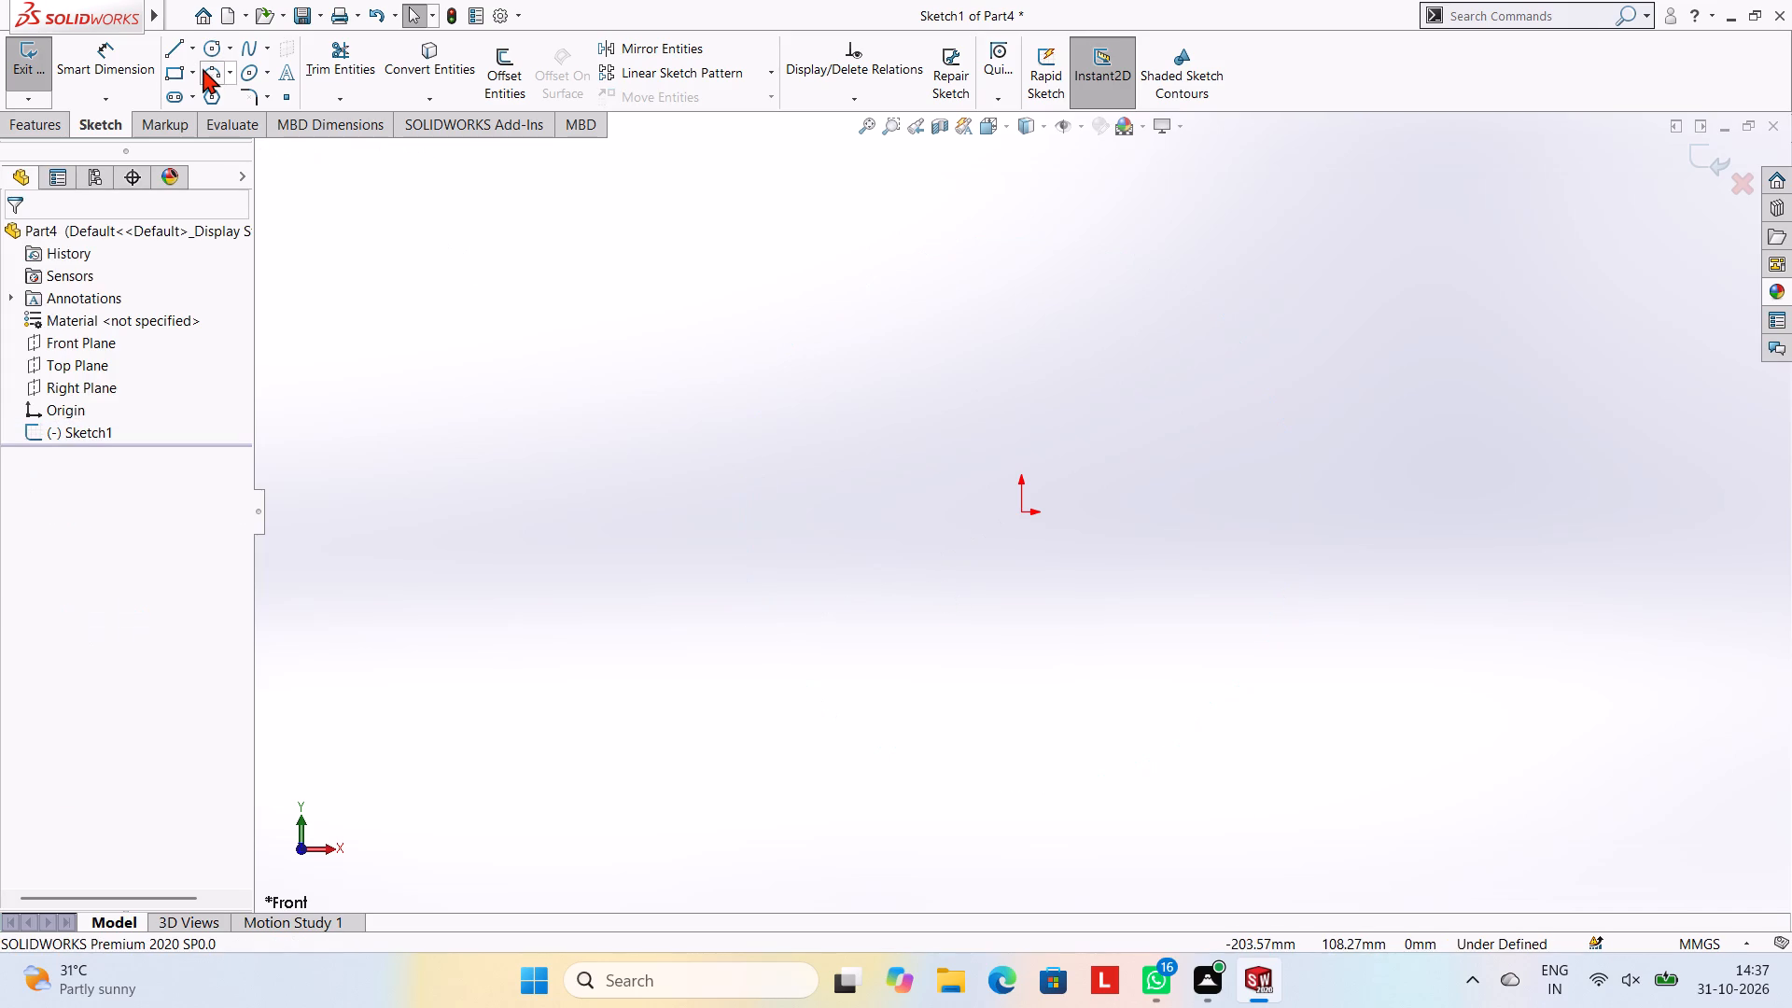
# Sketch a circle centred on the origin with diameter dimensioning enabled and a diameter of 80 mm.
pyautogui.click(217, 46)
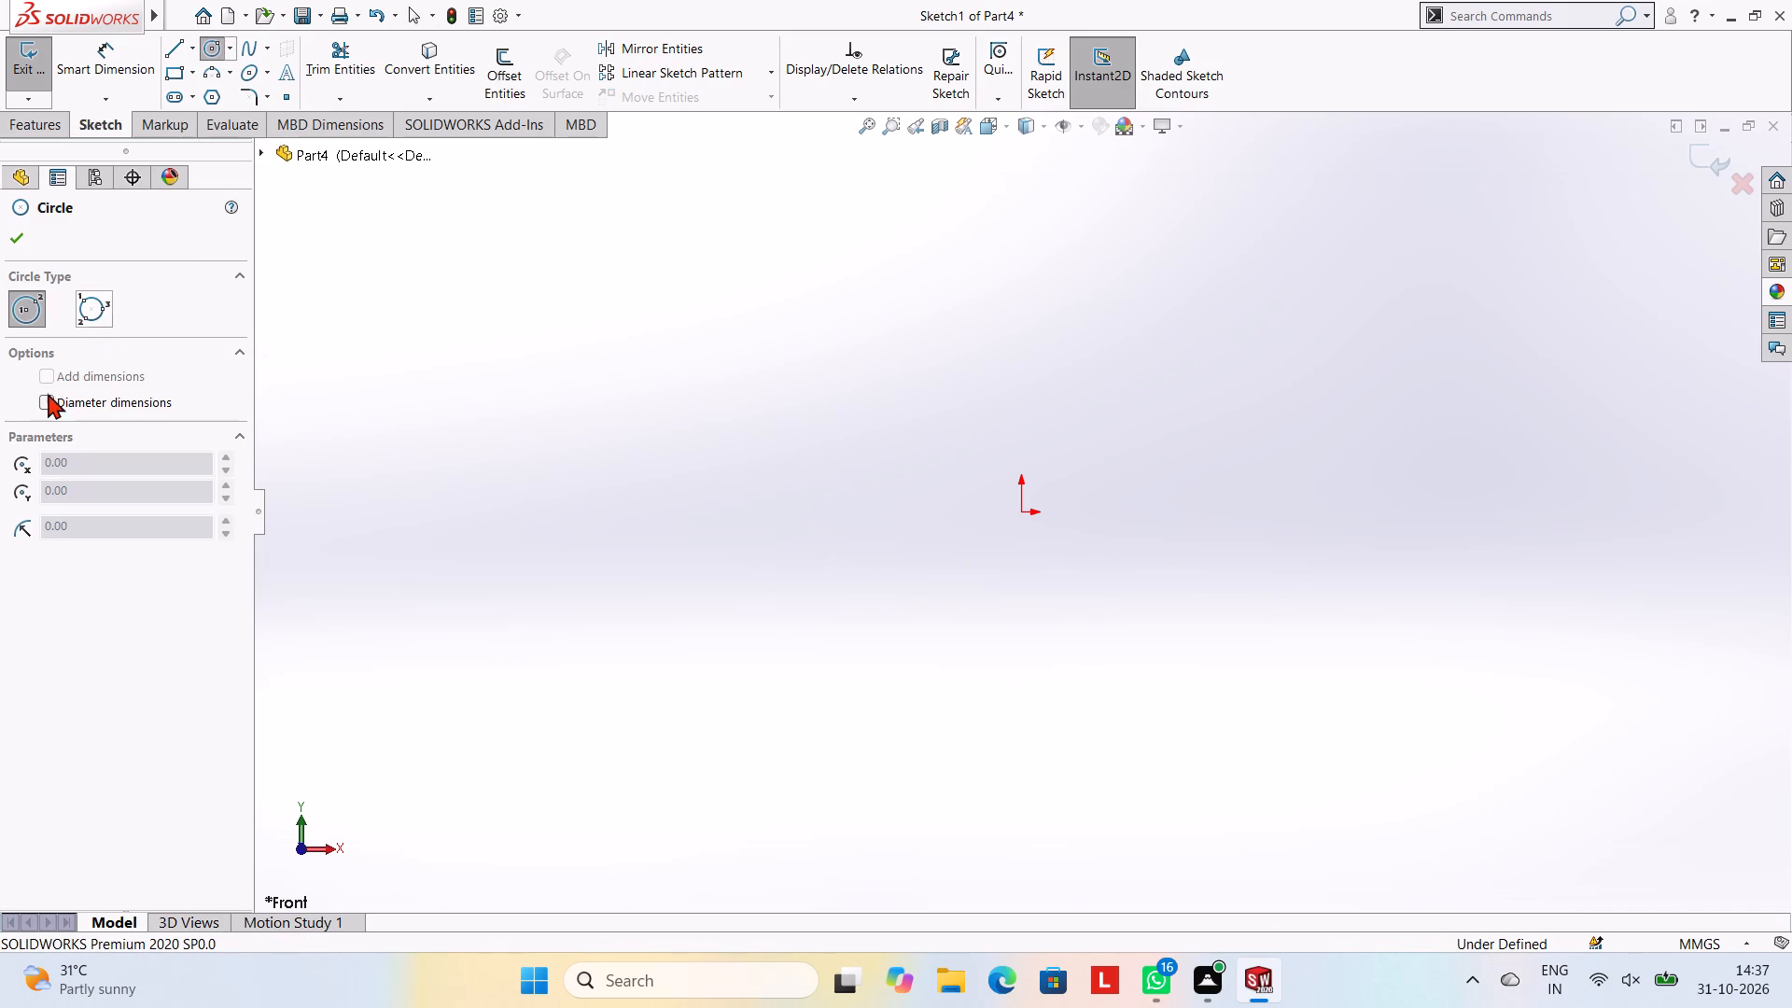
pyautogui.click(39, 398)
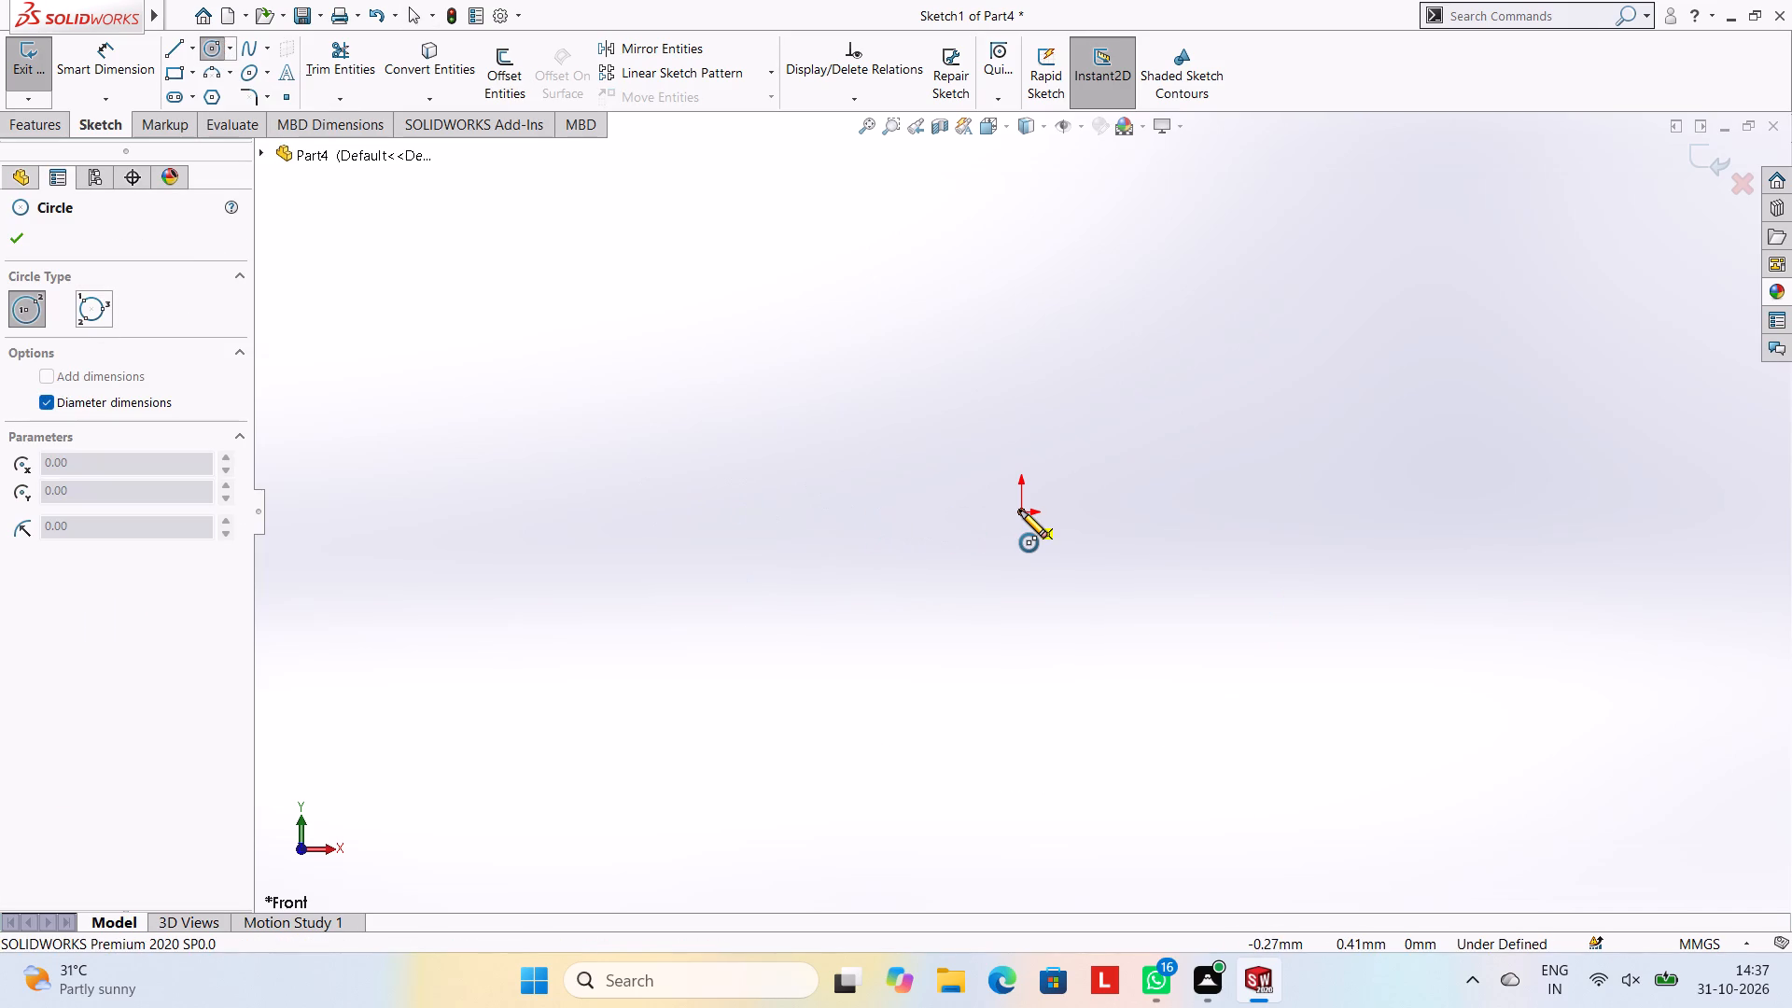
pyautogui.click(1020, 511)
pyautogui.write('80')
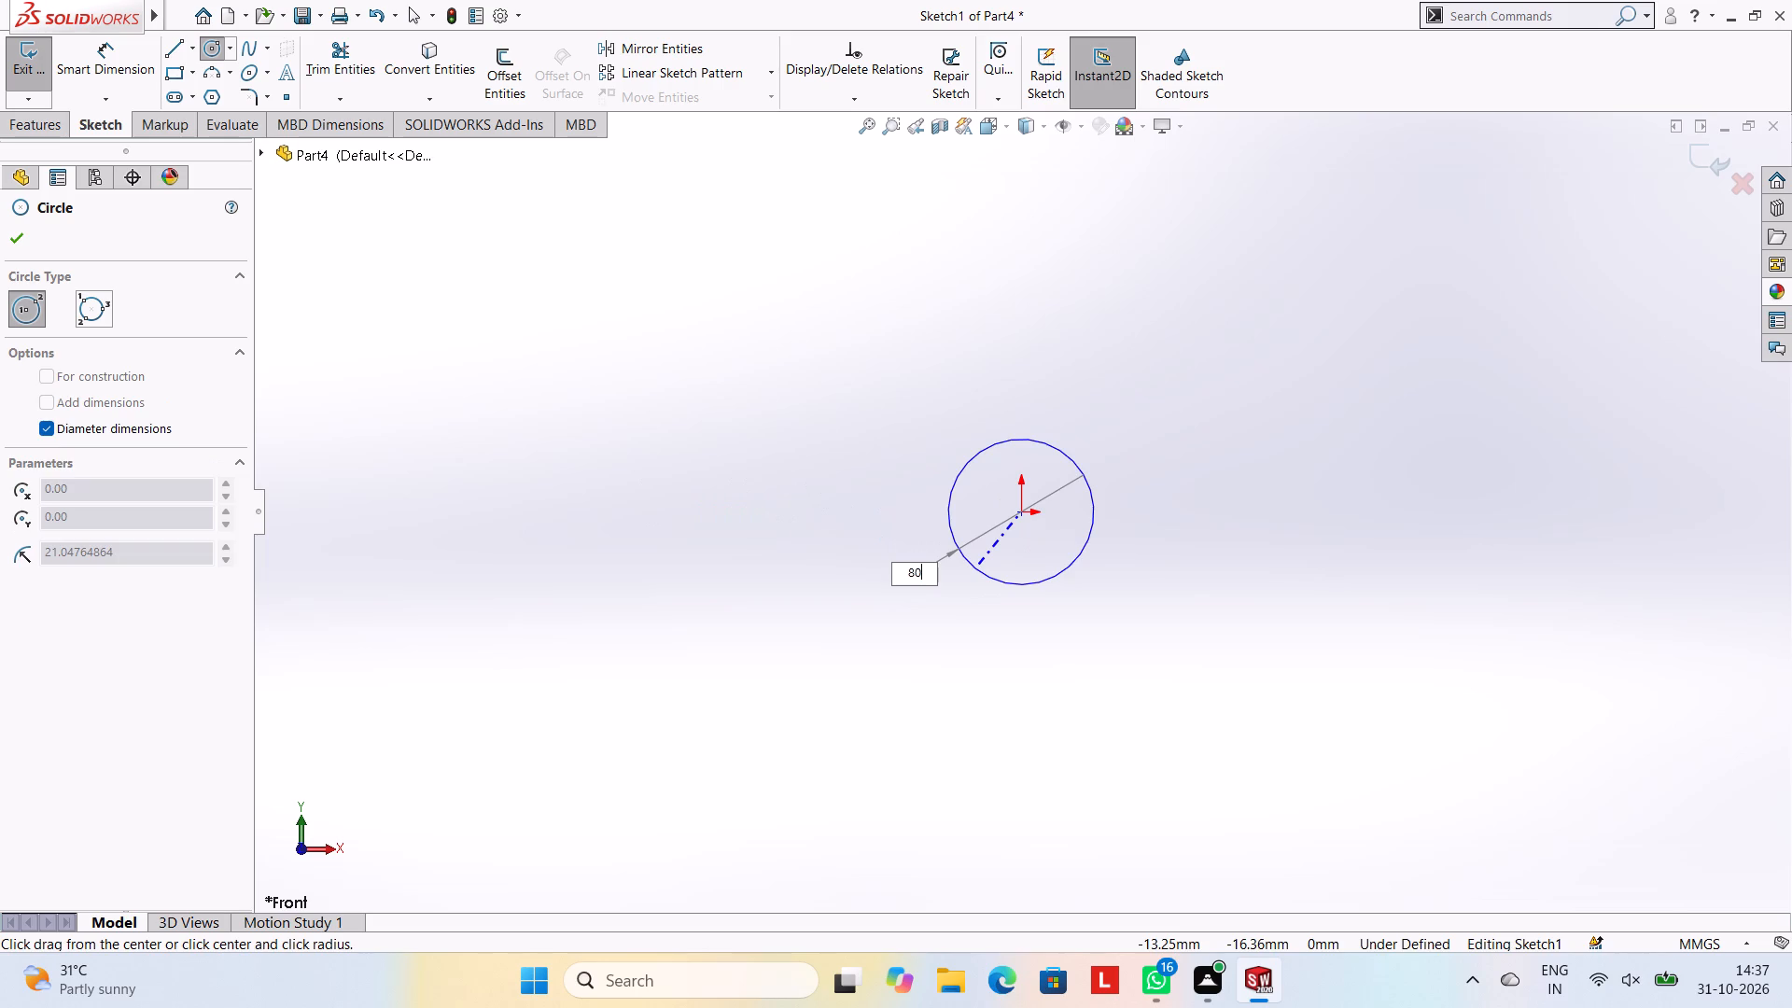
pyautogui.press('Return')
pyautogui.press('Escape')
pyautogui.press('Escape')
pyautogui.press('Escape')
pyautogui.press('Escape')
pyautogui.press('Escape')
pyautogui.press('Escape')
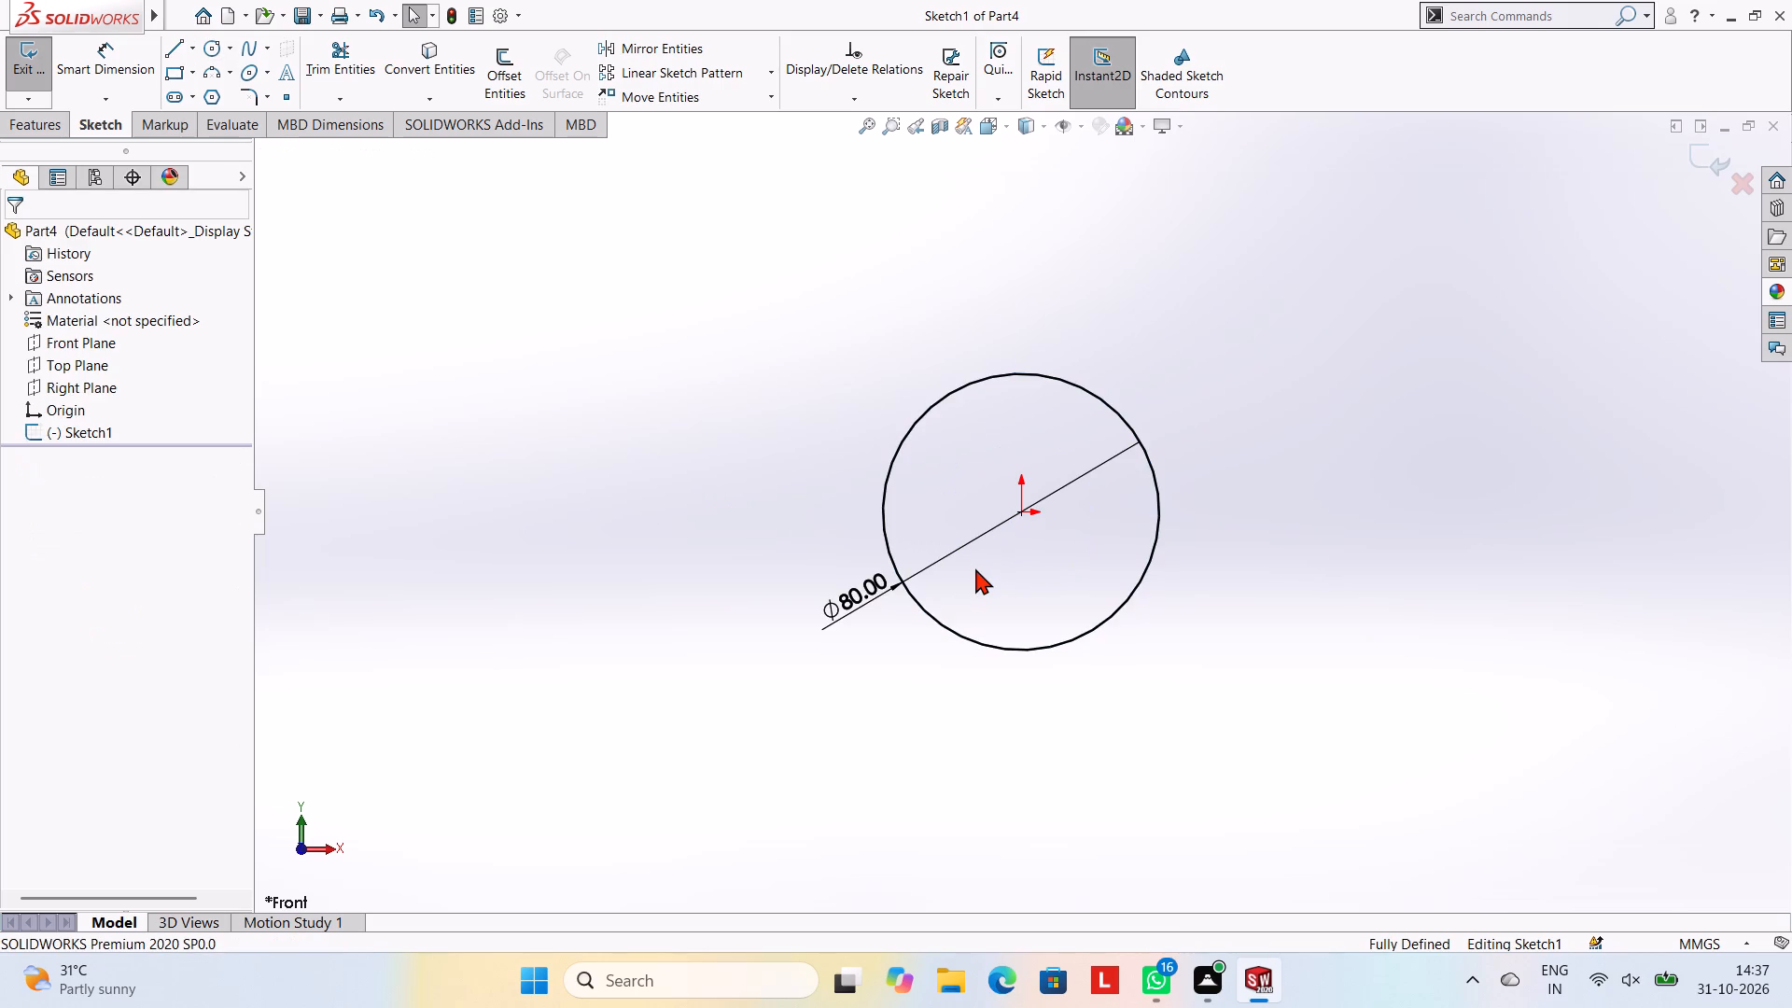
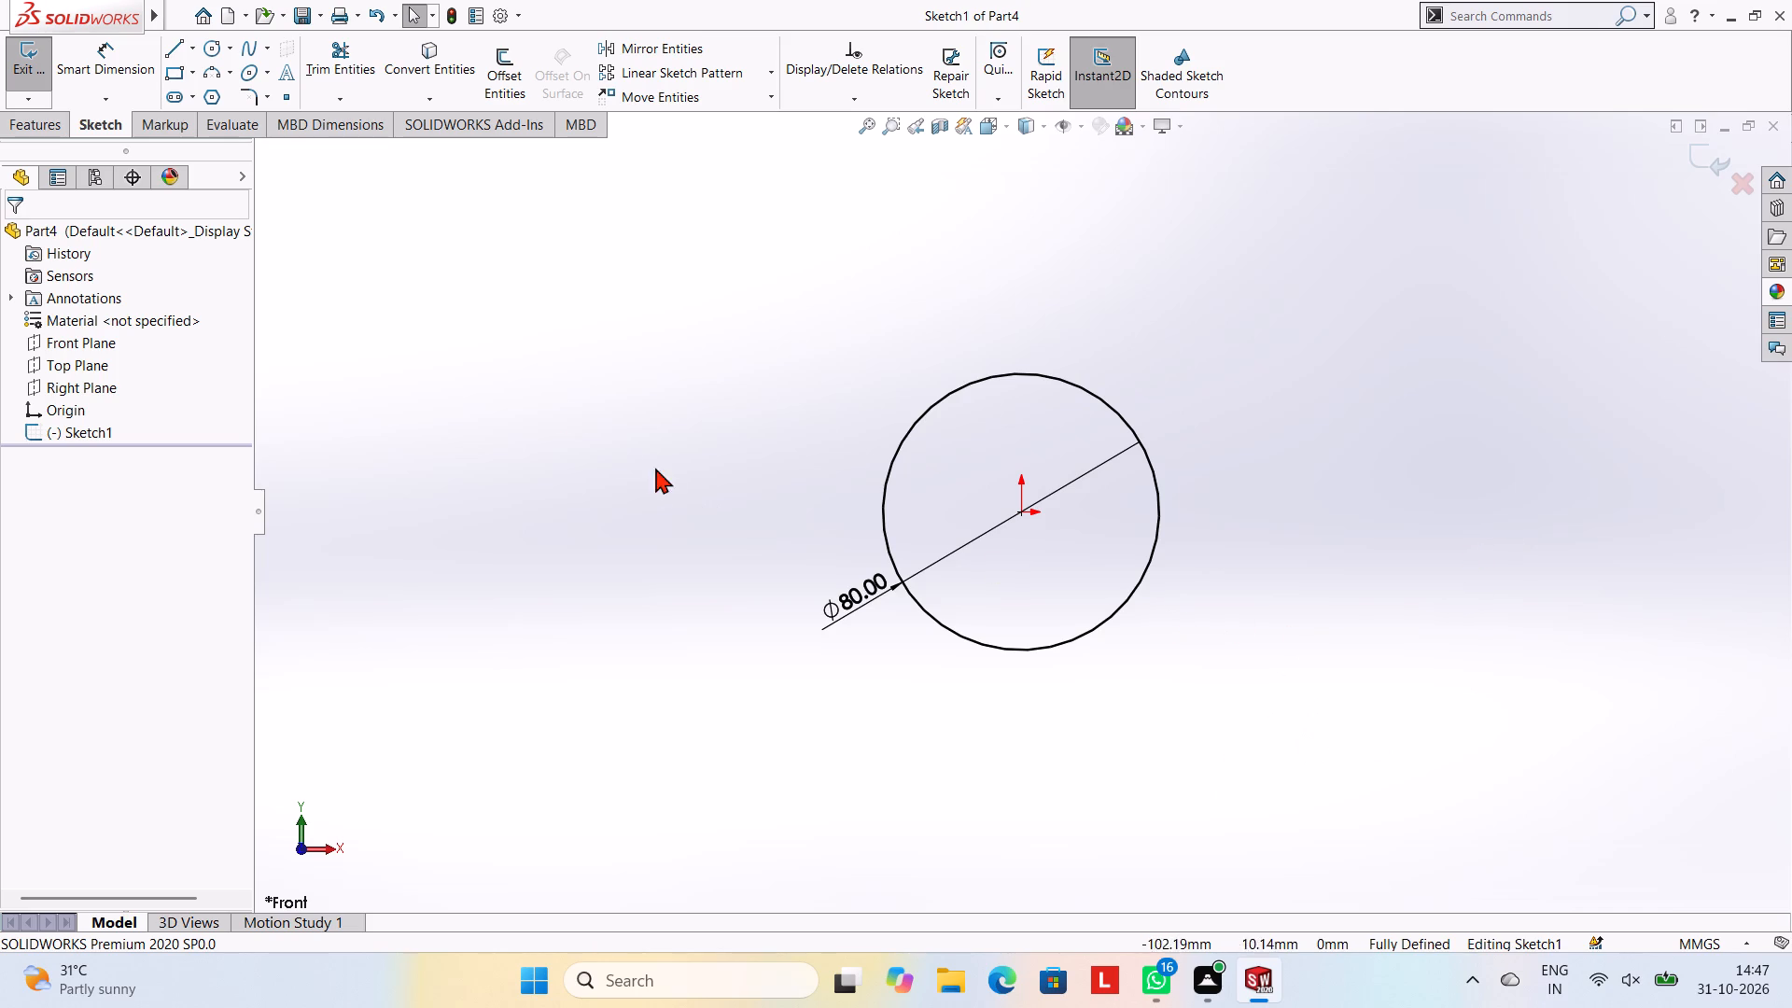
# Sketch a horizontal line 129.5 mm long from the origin toward positive X.
pyautogui.click(177, 52)
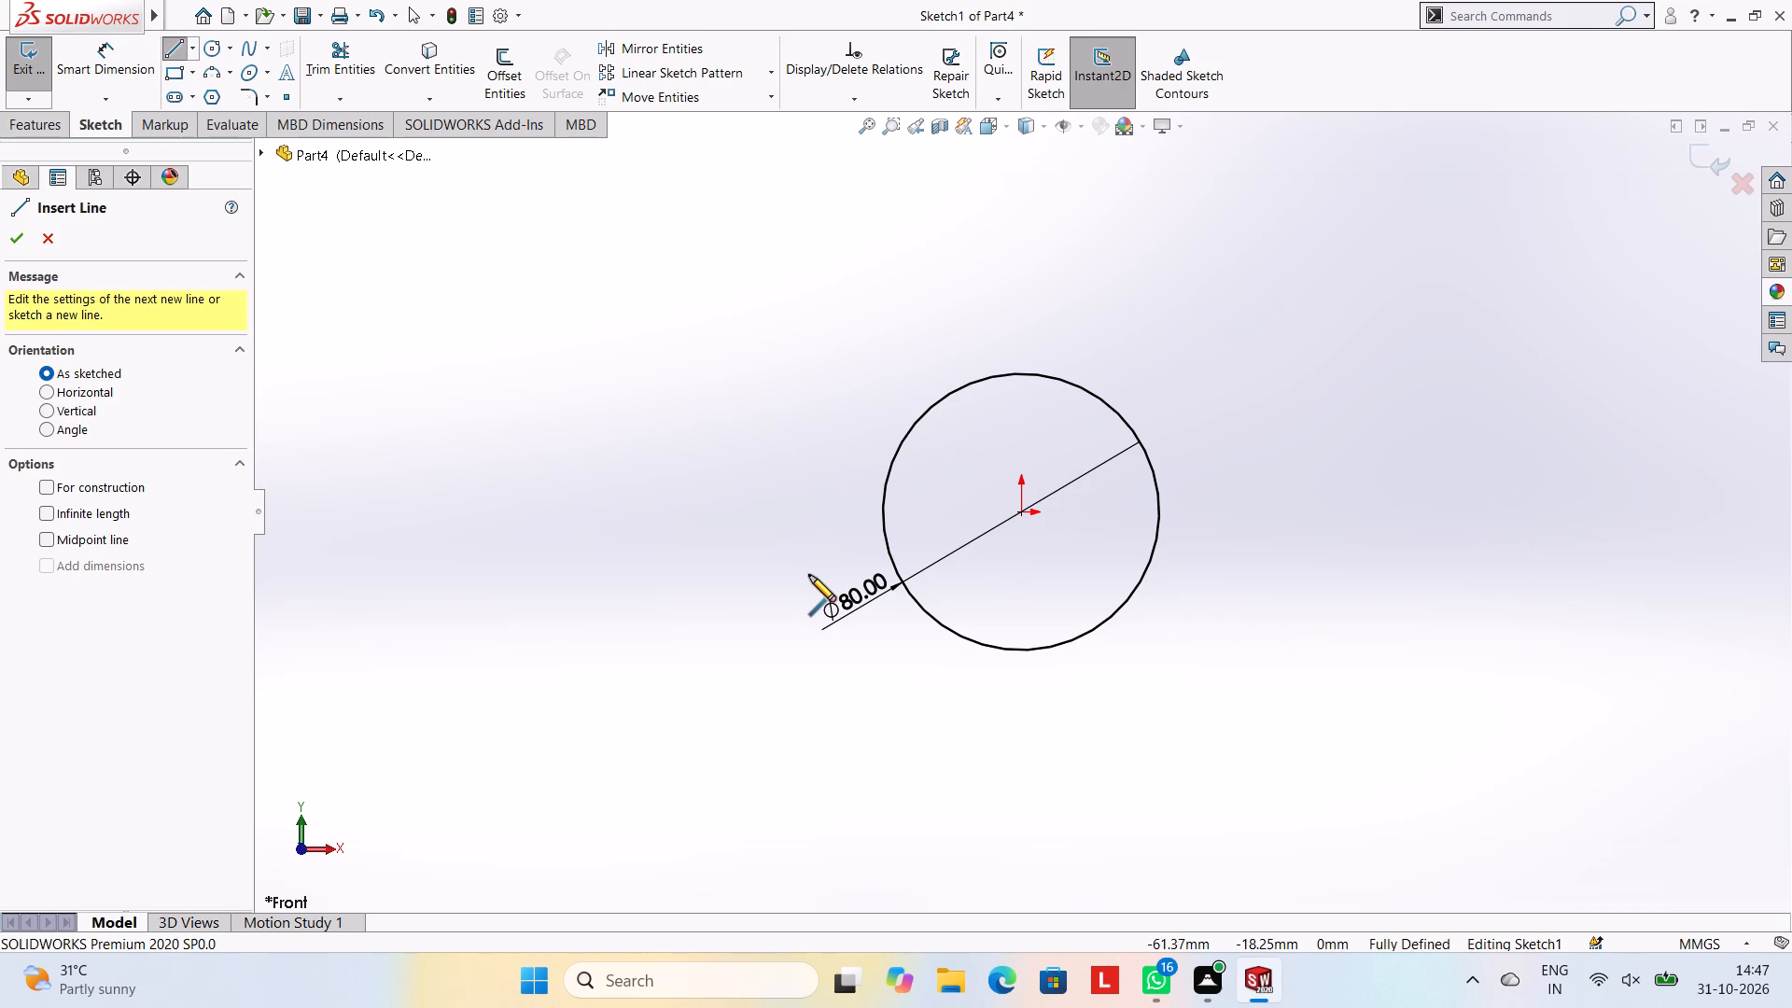
pyautogui.click(1021, 510)
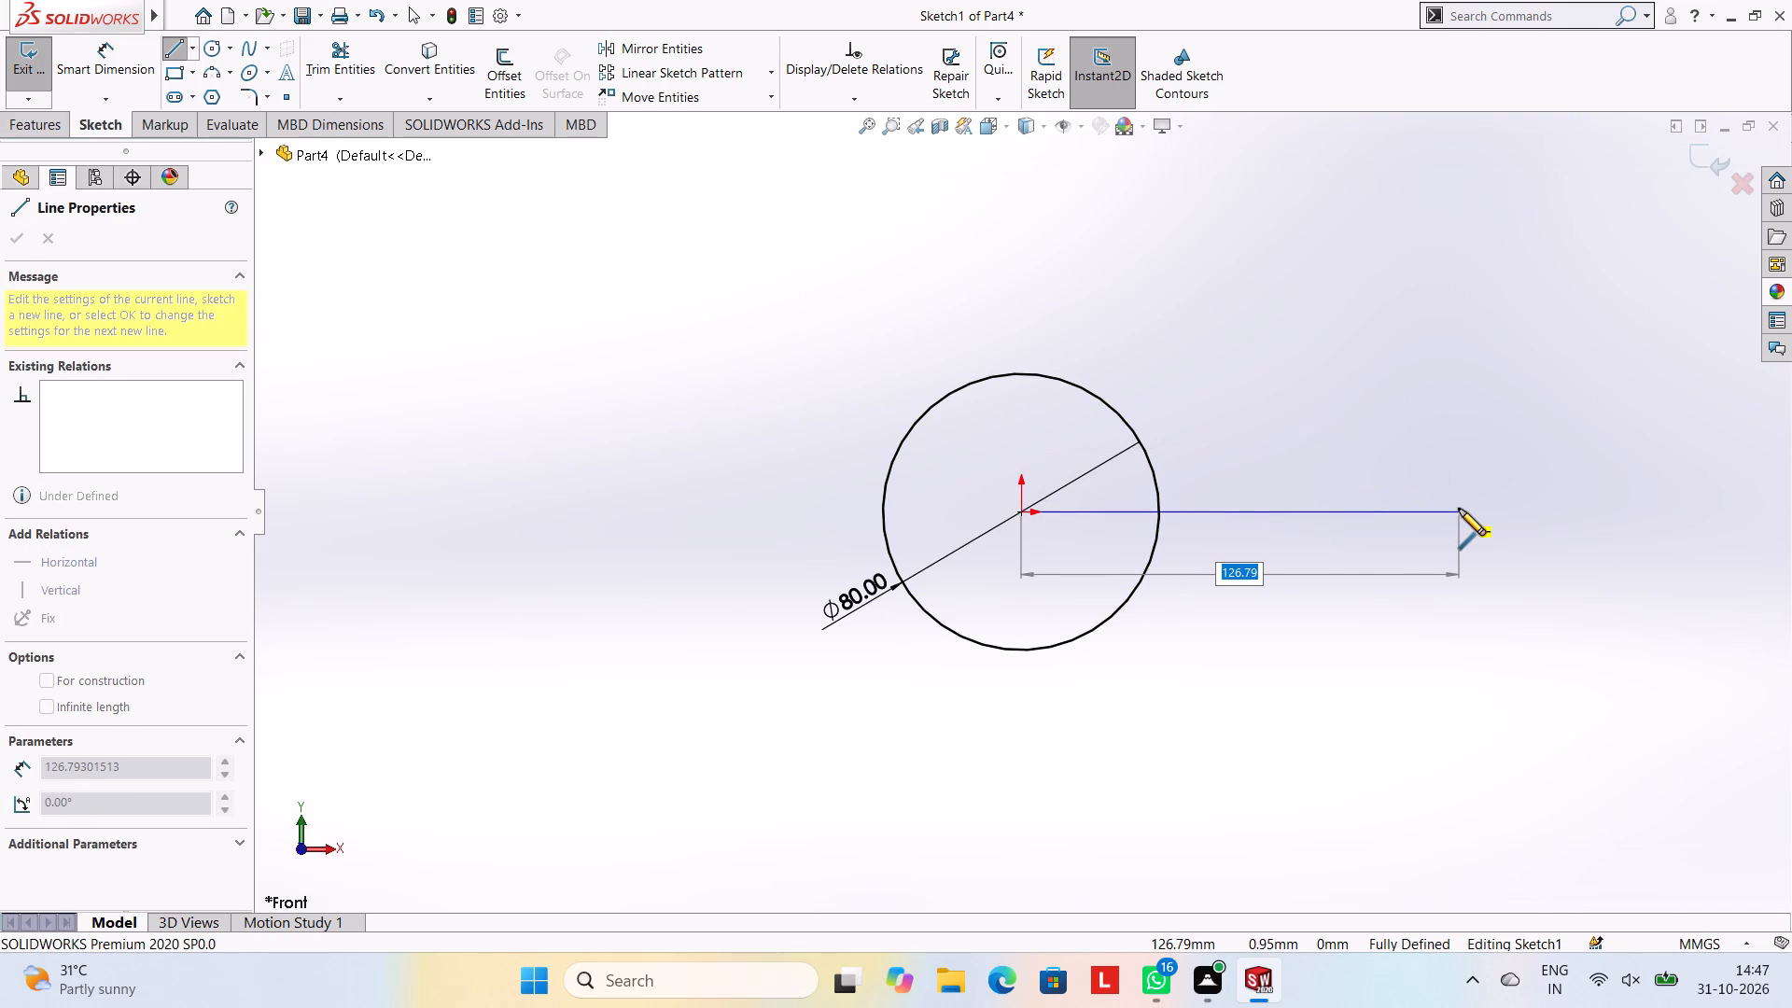
pyautogui.write('128')
pyautogui.press('BackSpace')
pyautogui.write('9.5')
pyautogui.press('Return')
pyautogui.press('Escape')
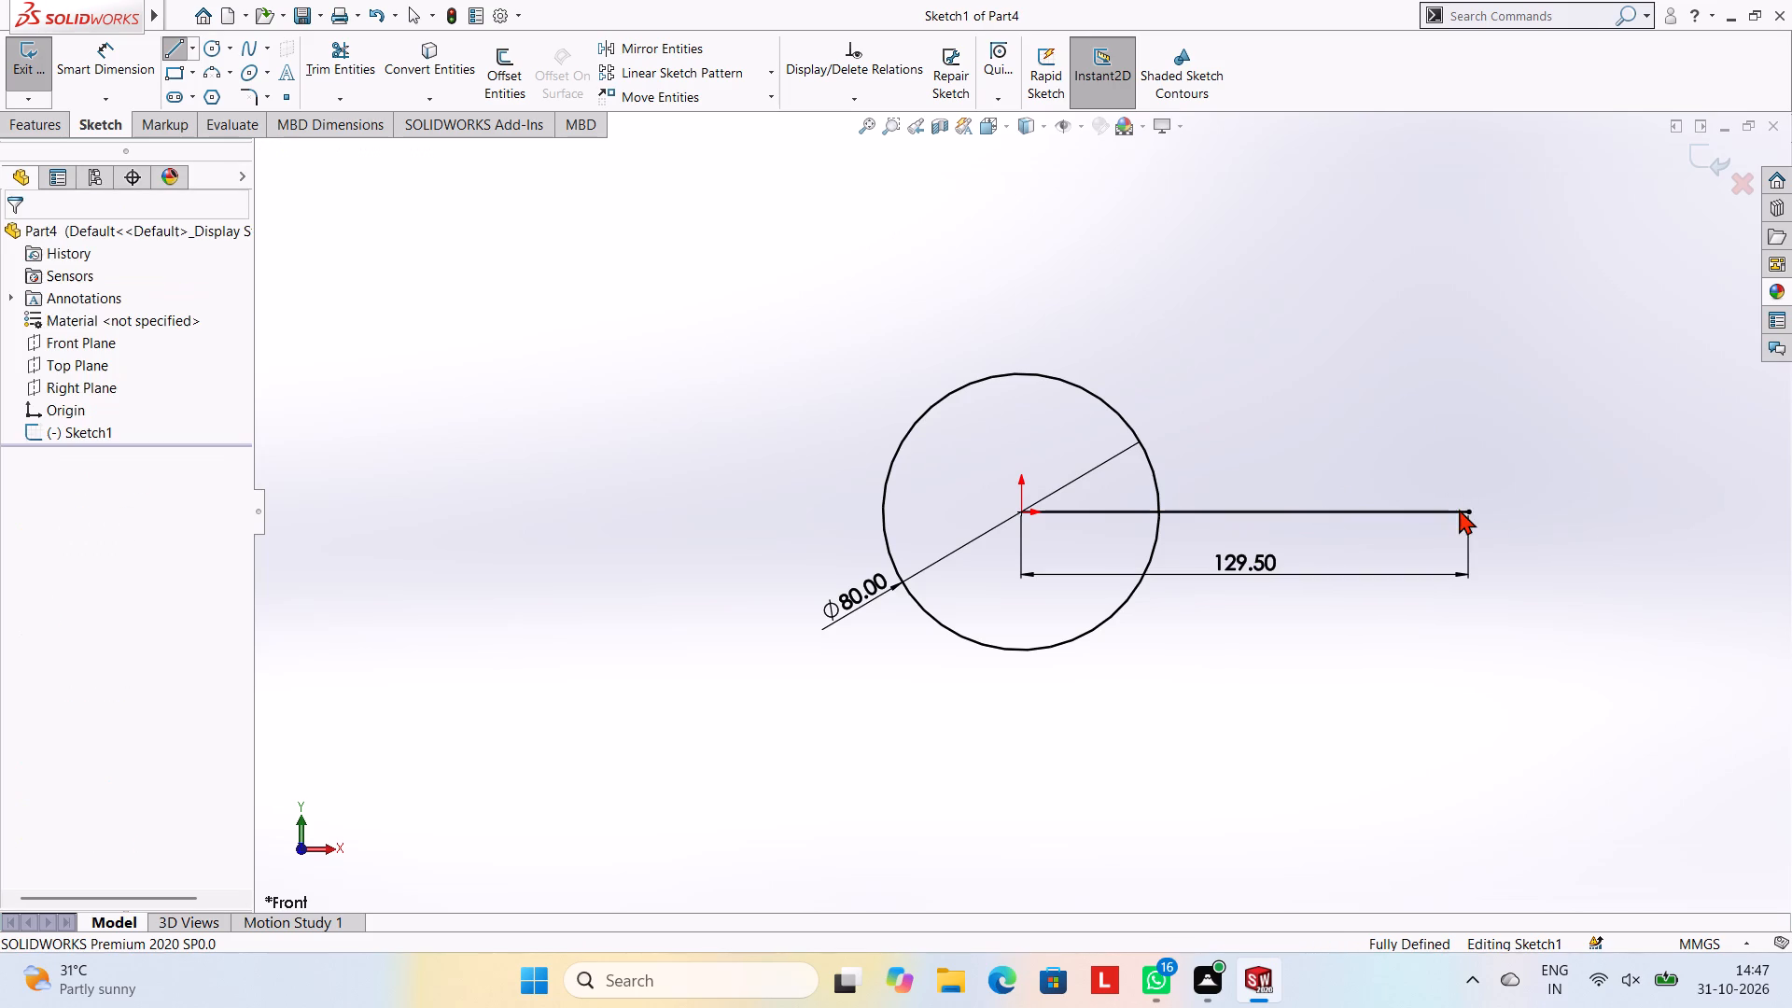
pyautogui.press('Escape')
pyautogui.press('Escape')
pyautogui.press('Escape')
pyautogui.press('Escape')
# Sketch a slightly inclined line about 130 mm long from the origin, ending above the horizontal line's outer endpoint.
pyautogui.click(167, 42)
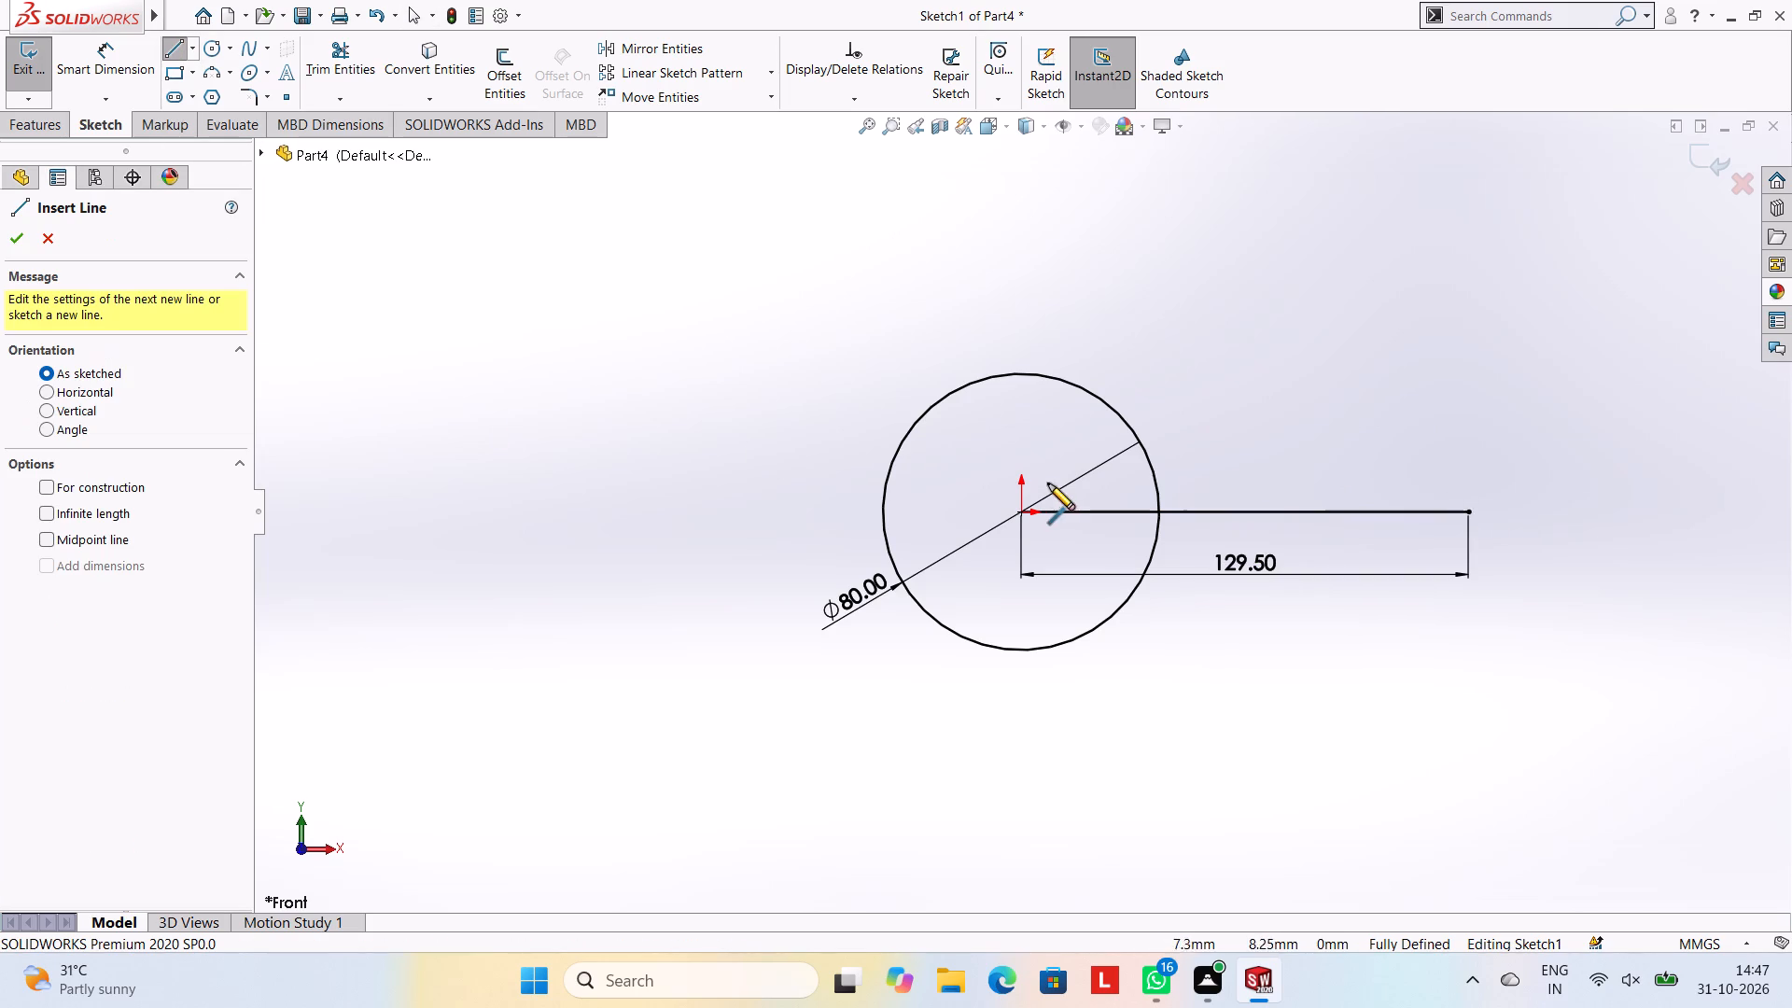
pyautogui.click(1021, 509)
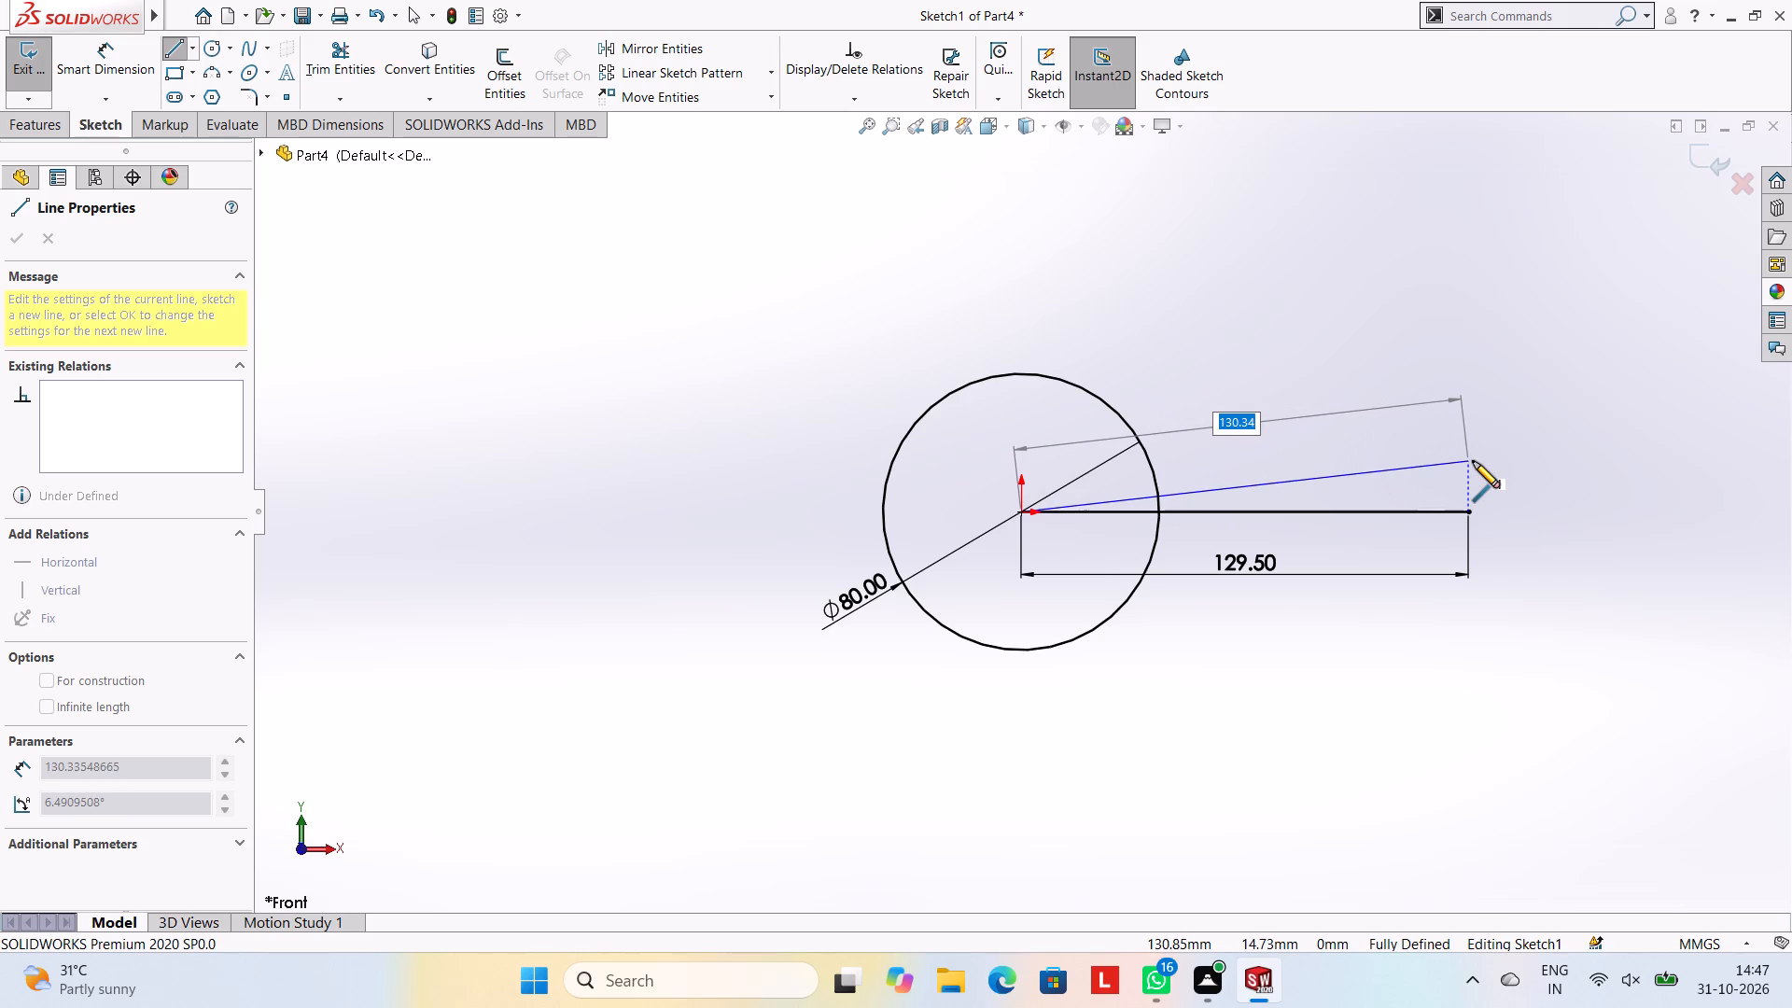
pyautogui.click(1473, 461)
pyautogui.press('Escape')
pyautogui.press('Escape')
pyautogui.press('Escape')
pyautogui.press('Escape')
pyautogui.press('Escape')
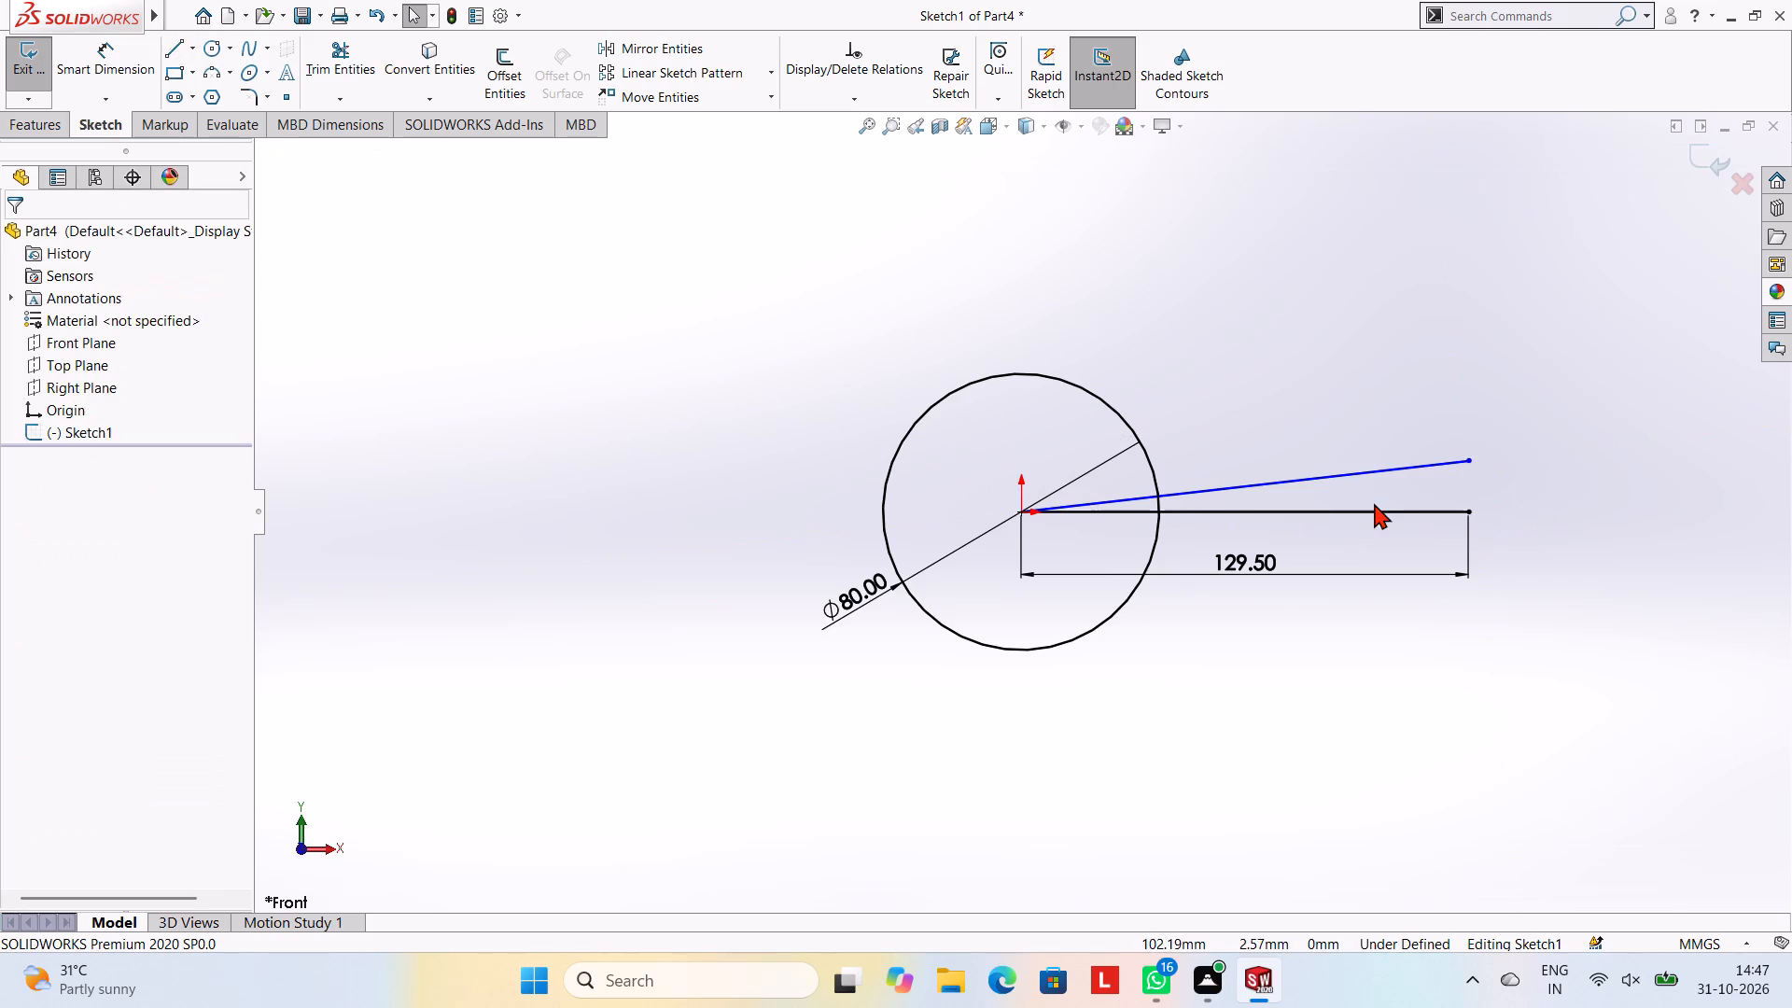
pyautogui.press('Escape')
pyautogui.press('Escape')
# Dimension the angle between the inclined line and the horizontal line as 5°.
pyautogui.click(112, 56)
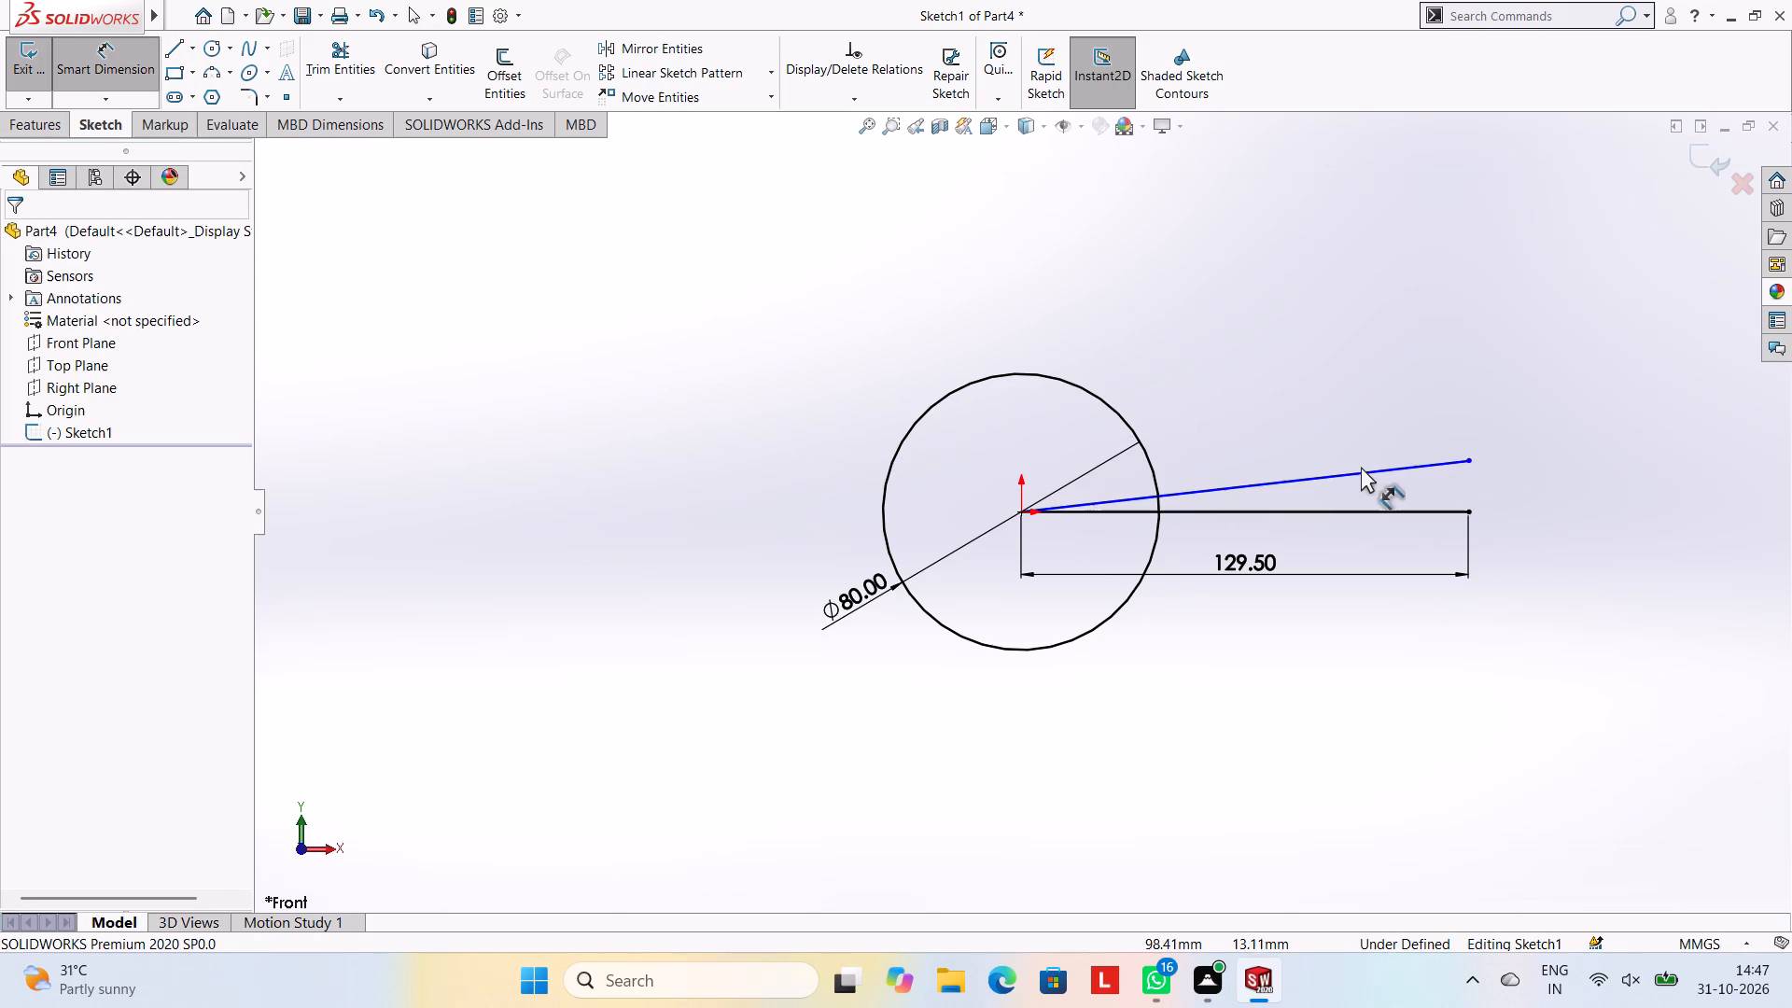
pyautogui.click(1361, 472)
pyautogui.click(1359, 515)
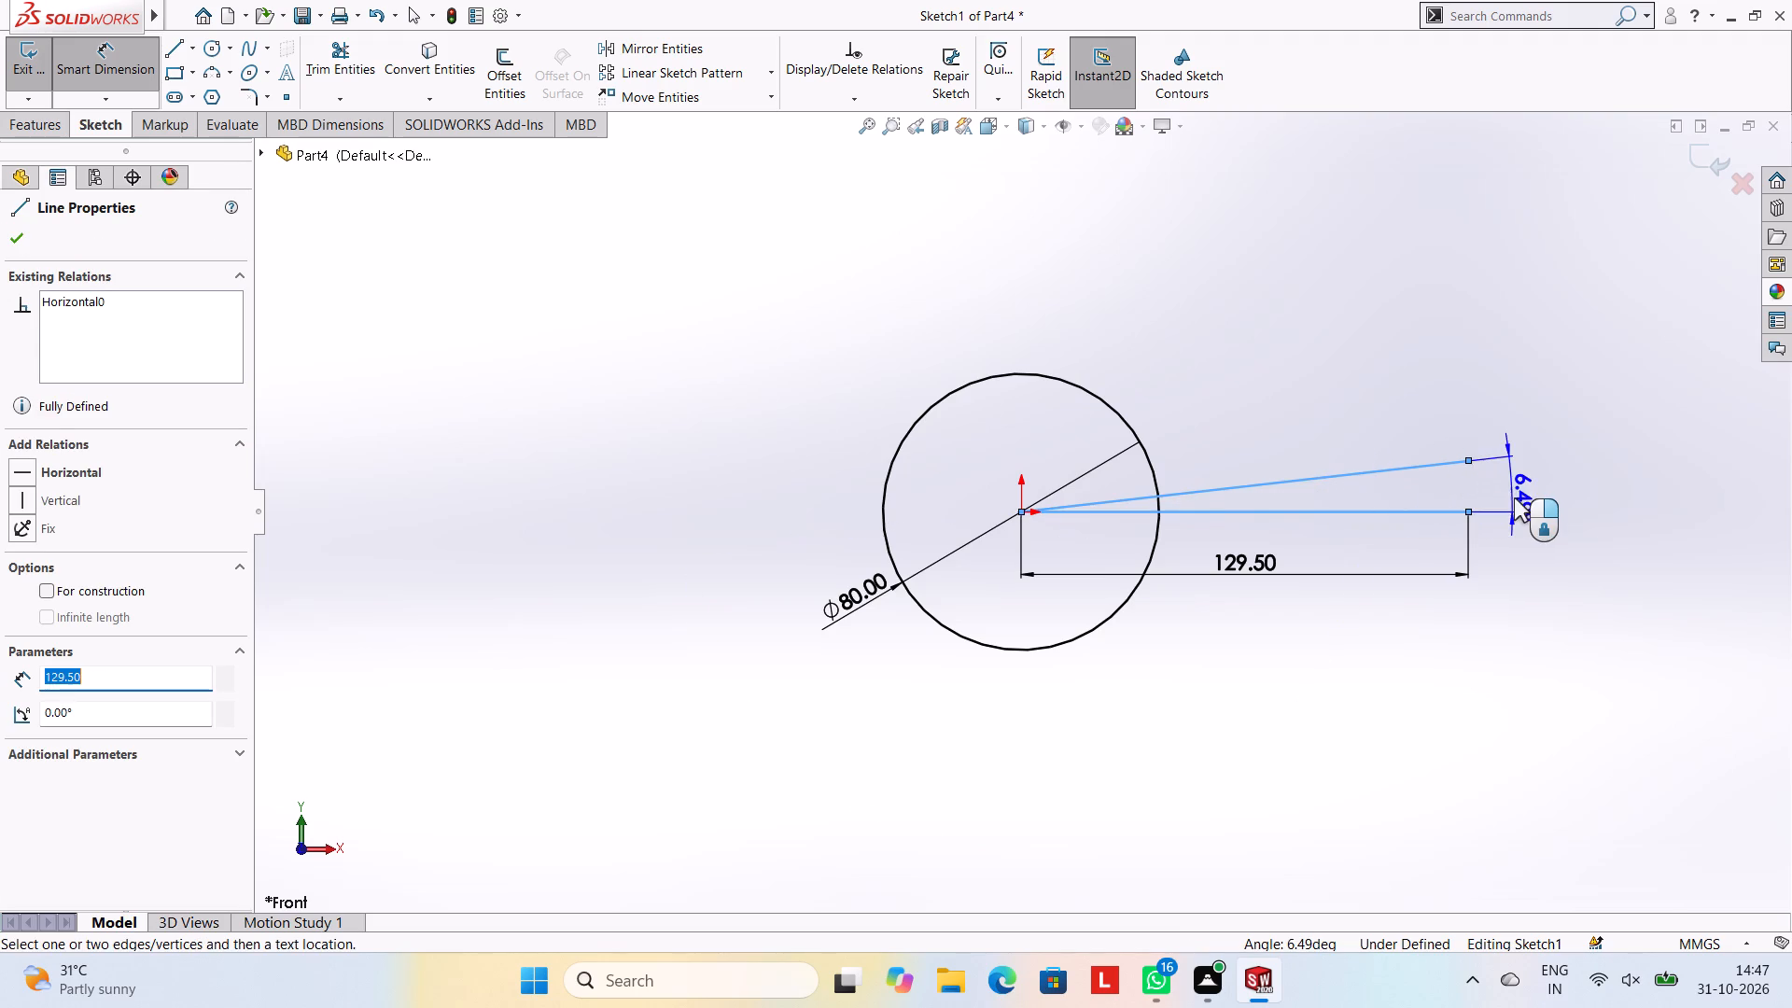
pyautogui.click(1514, 497)
pyautogui.press('5')
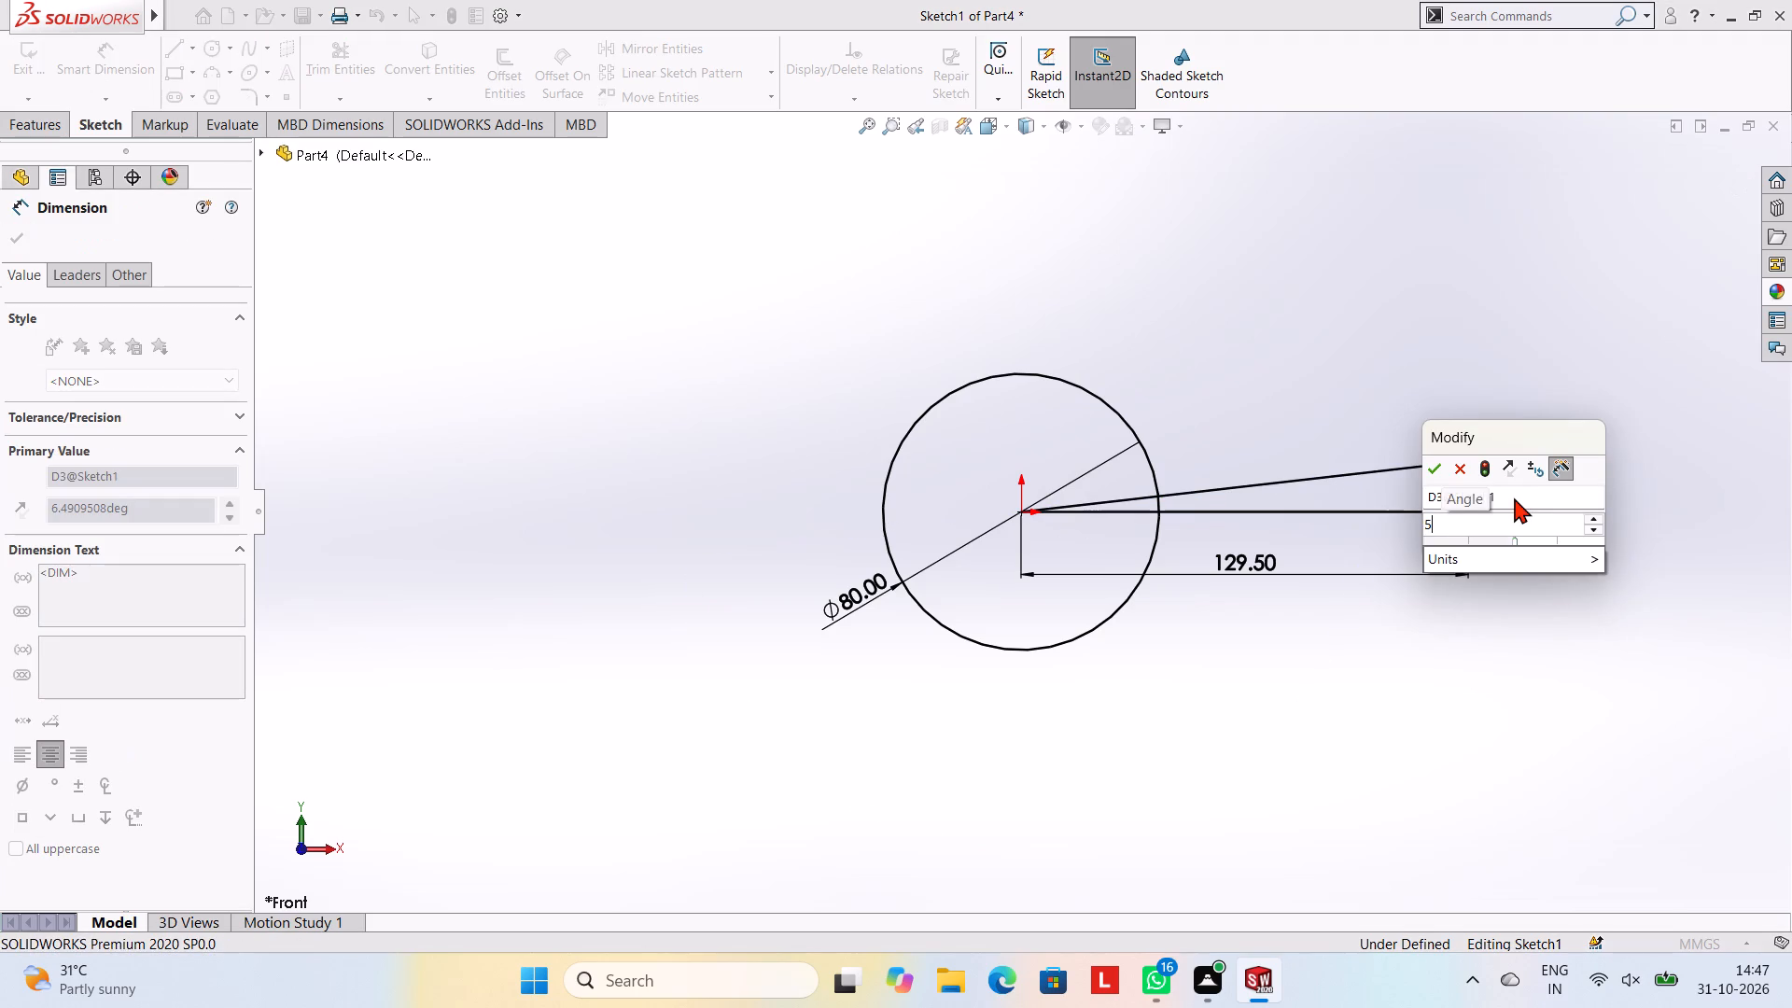
pyautogui.press('Return')
pyautogui.press('Escape')
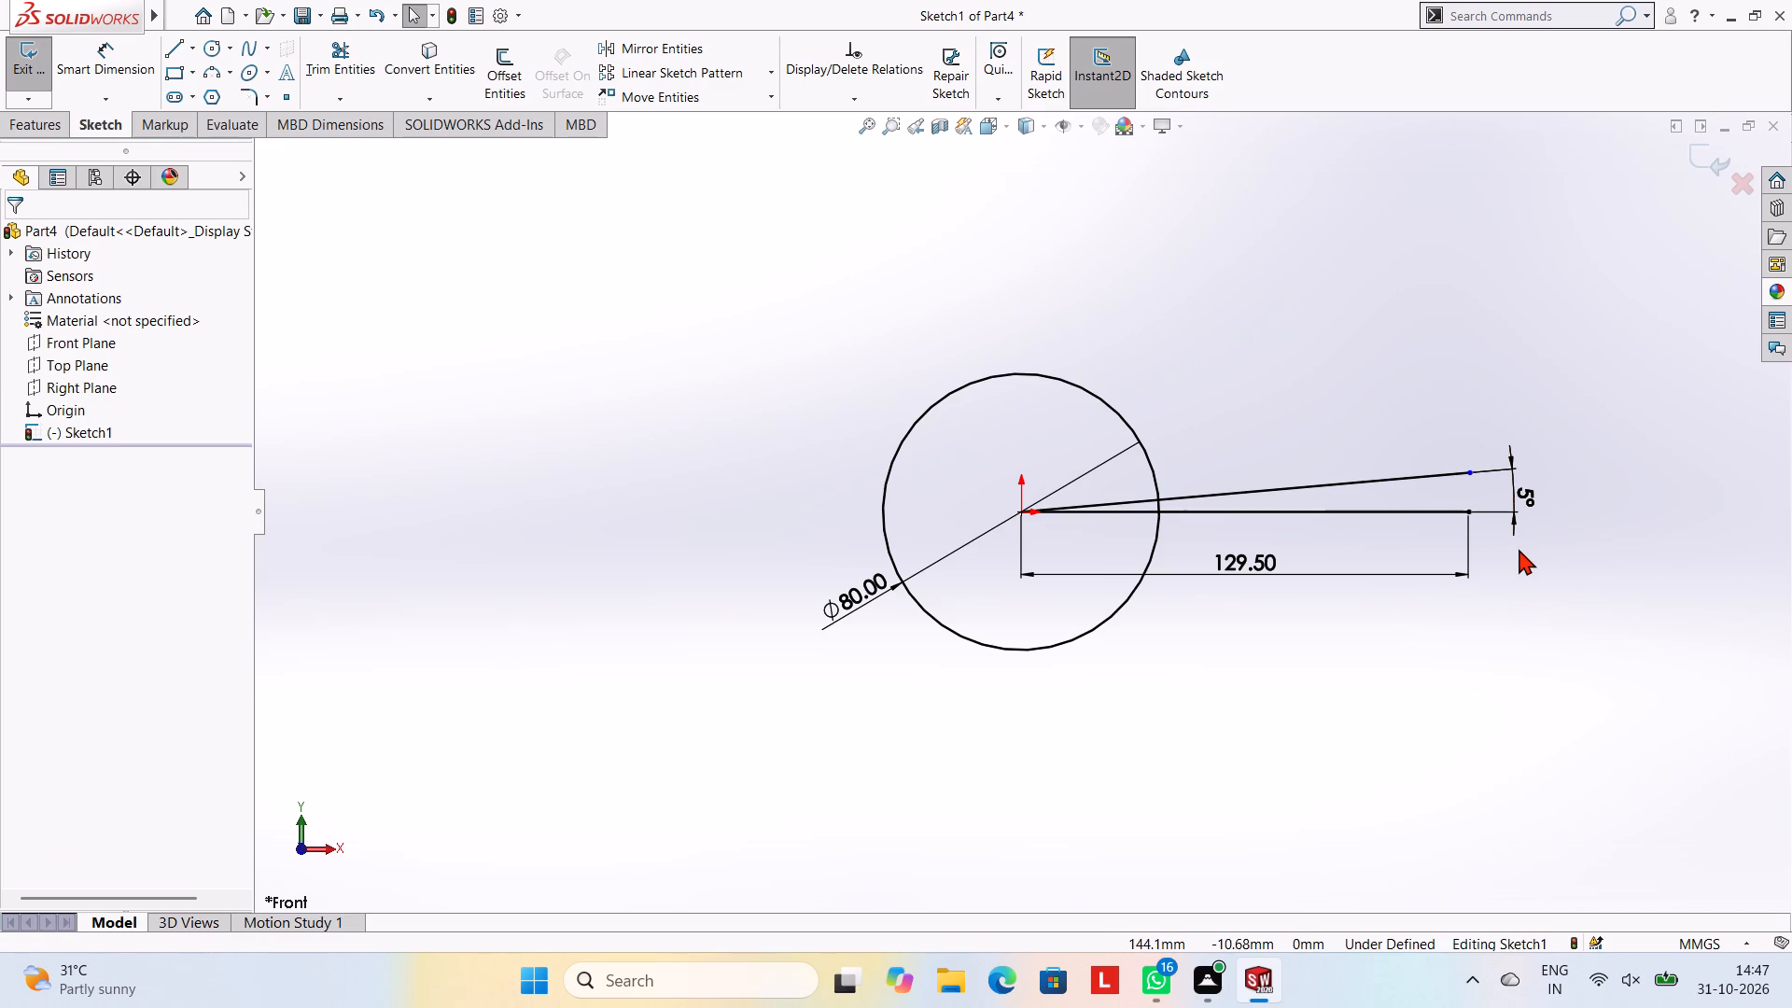
# Sketch a circle of 52 mm radius centred on the inclined line's outer endpoint, with diameter dimensioning turned off.
pyautogui.scroll(1, 1610, 585)
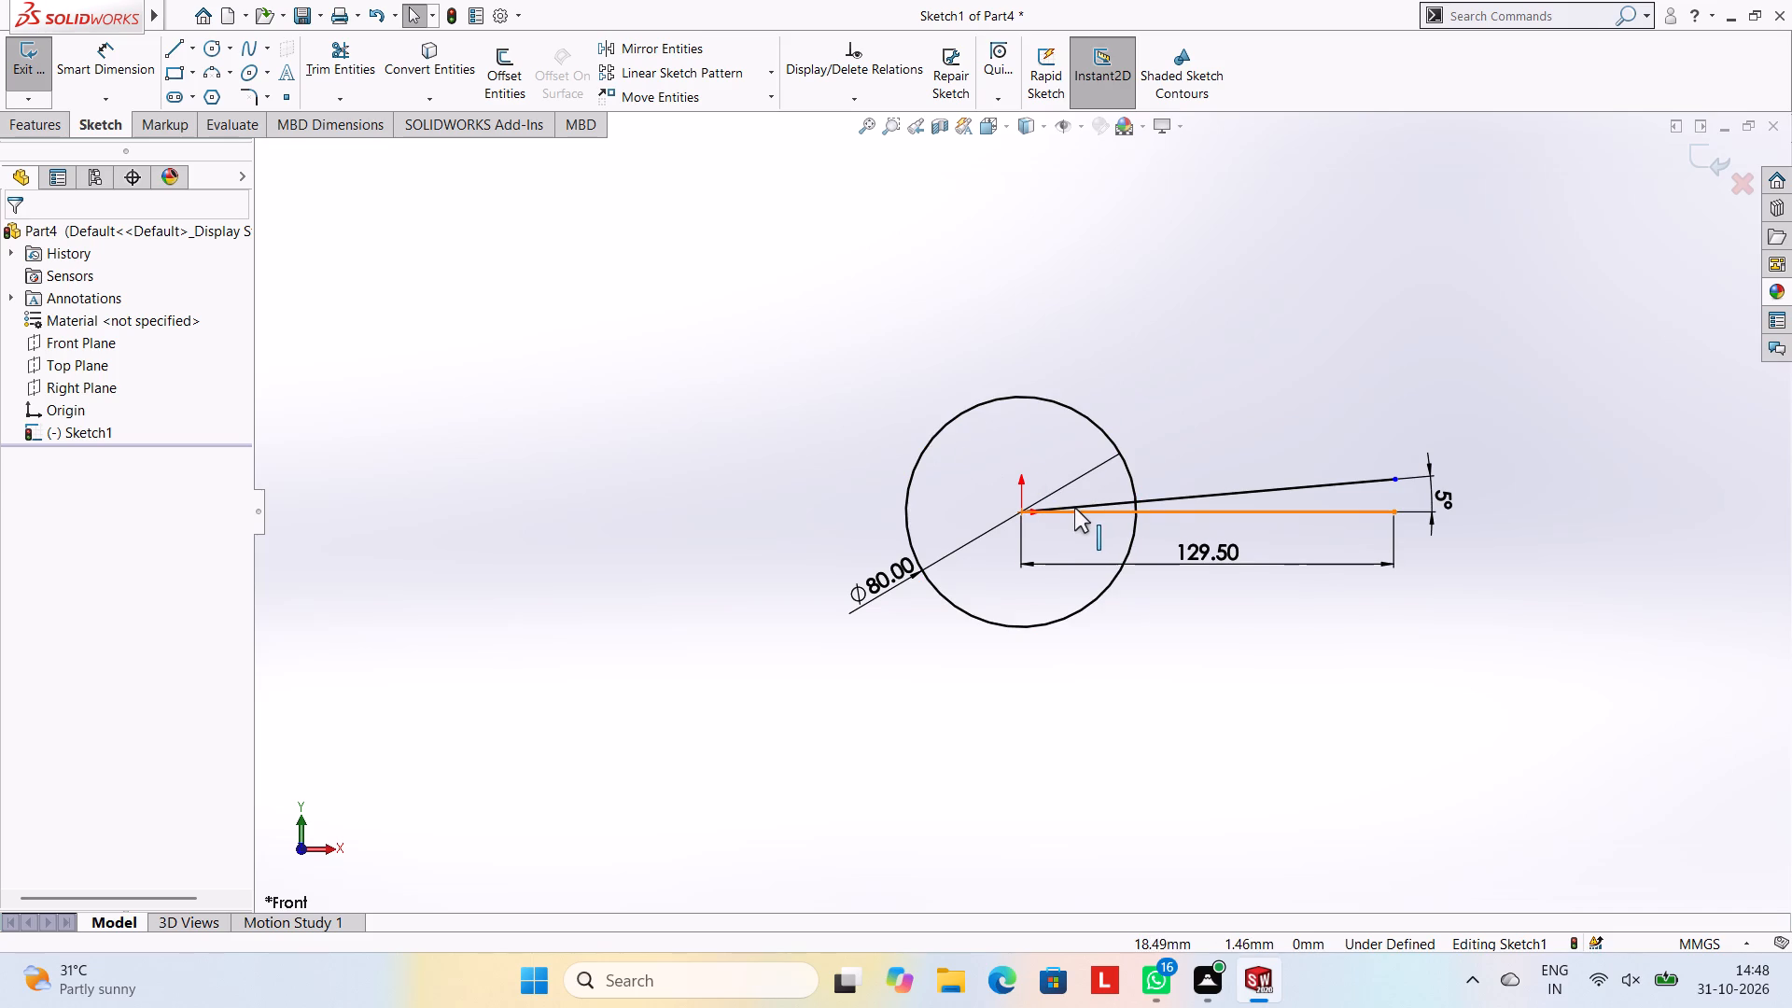
pyautogui.press('Escape')
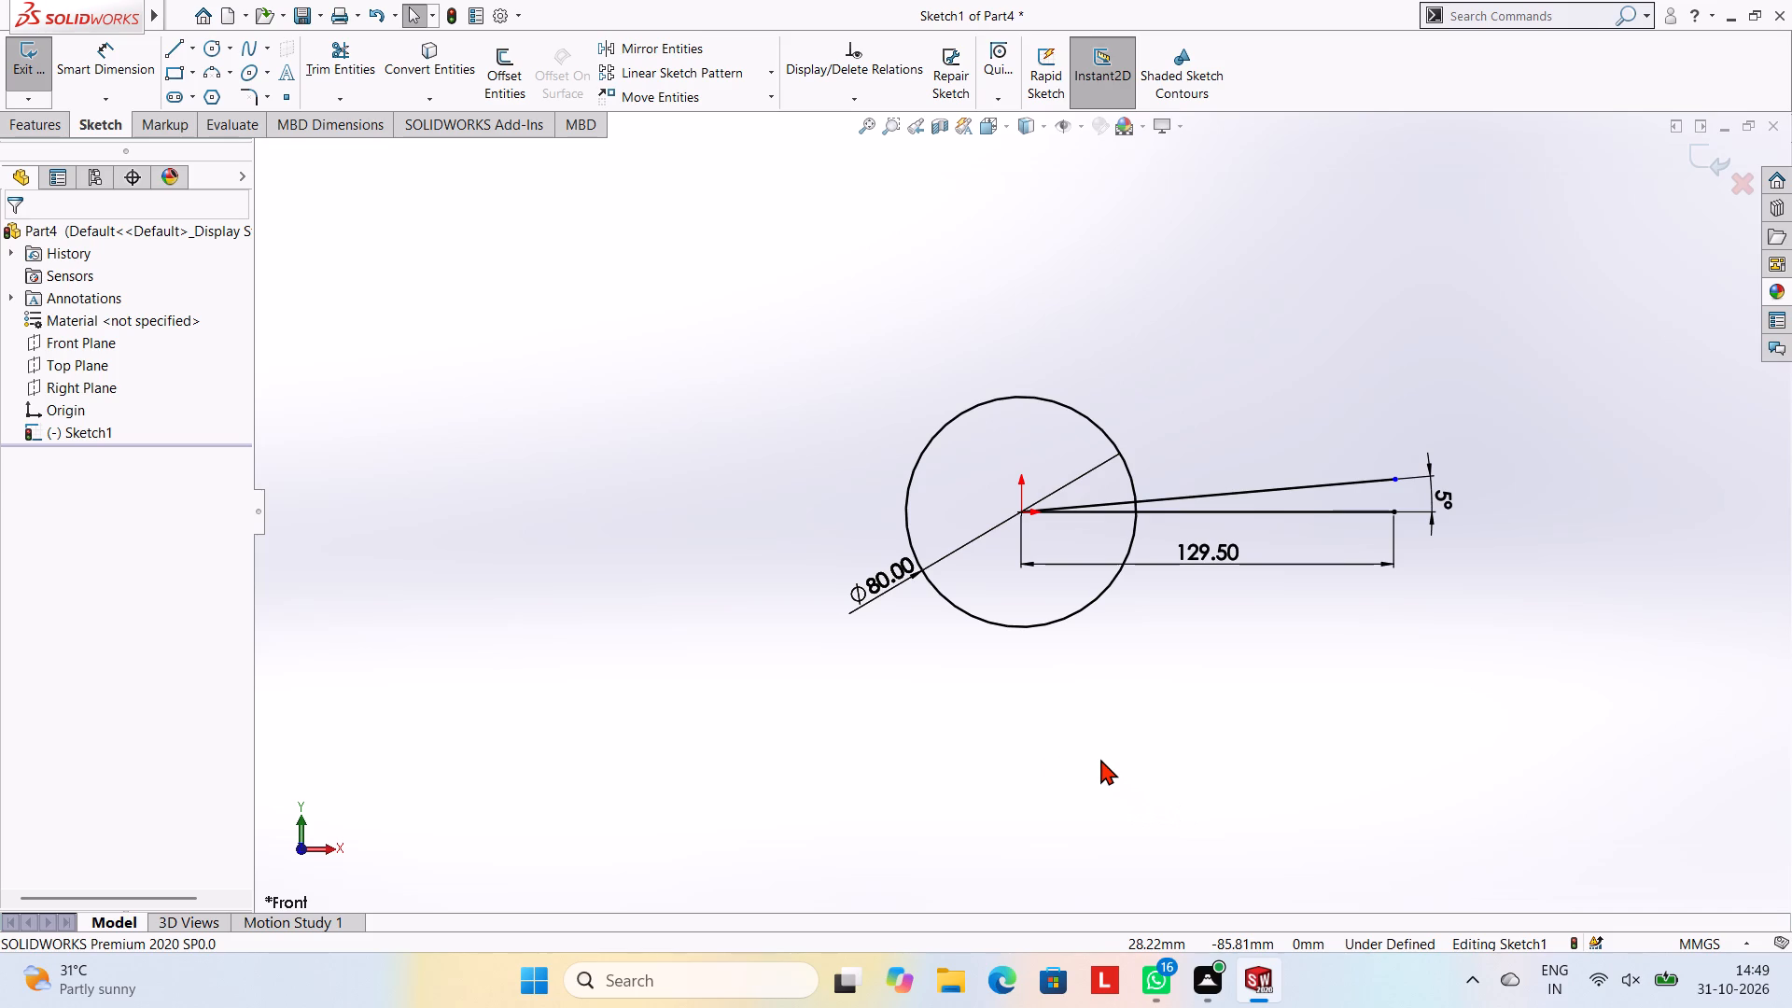
pyautogui.click(217, 49)
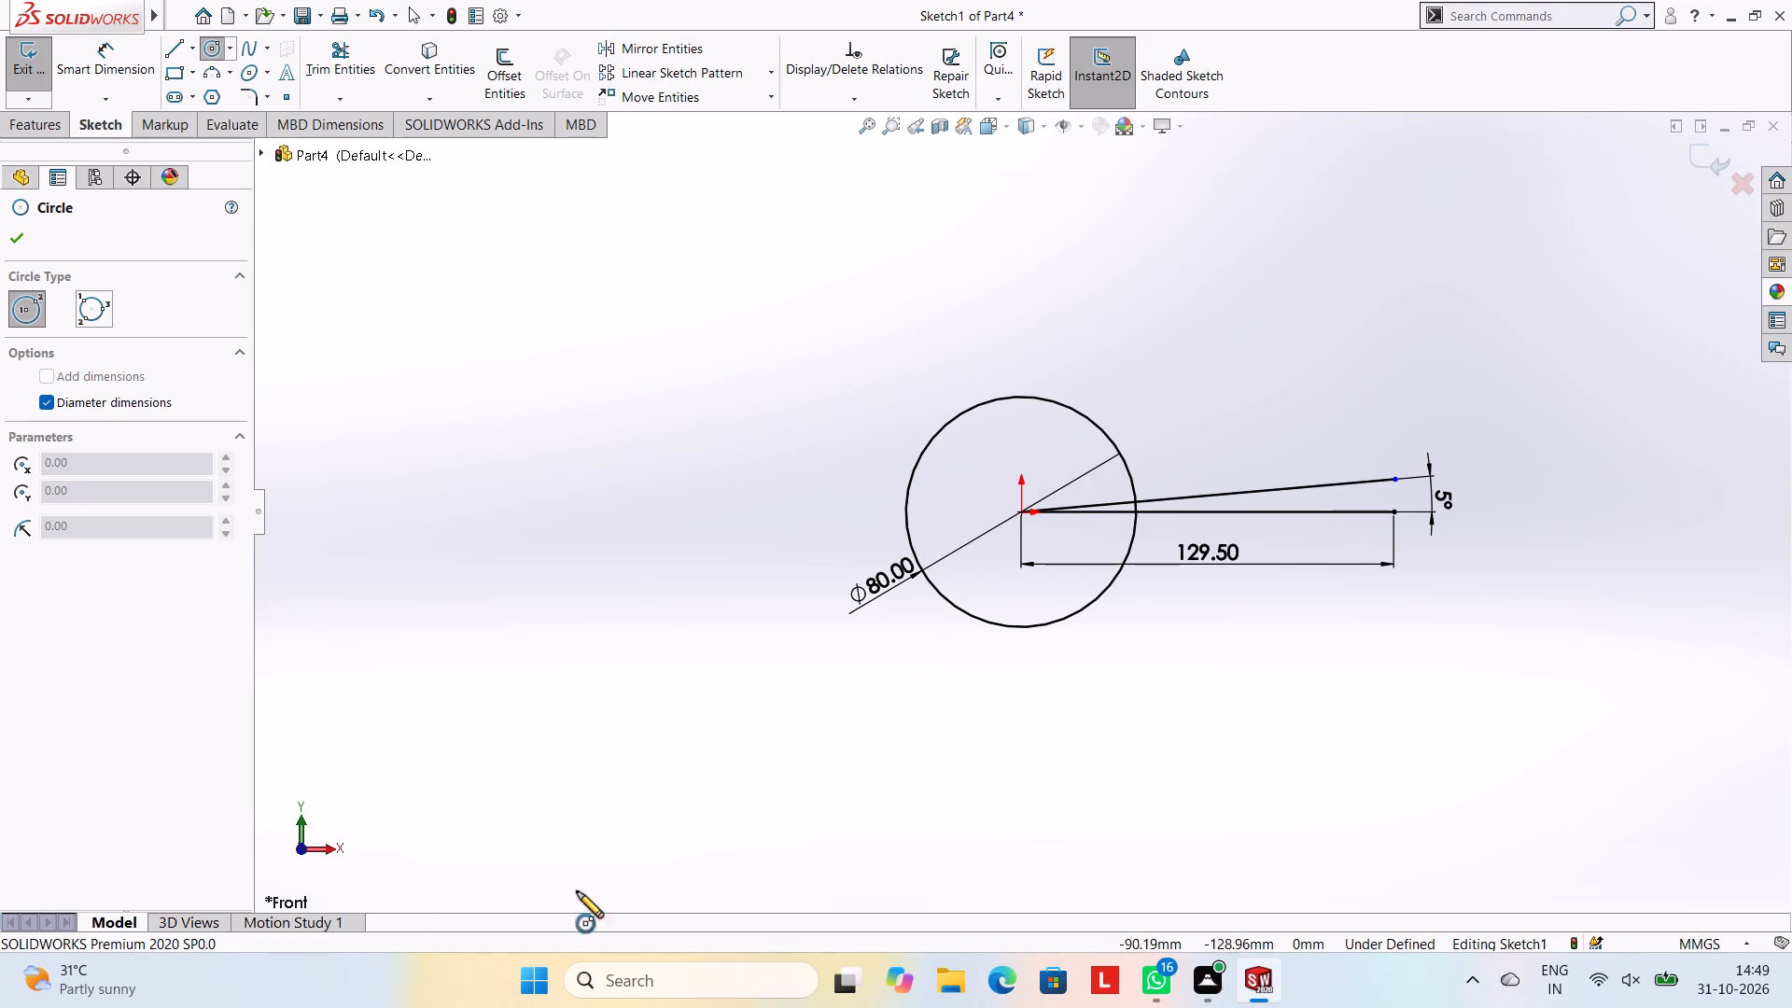
pyautogui.click(44, 406)
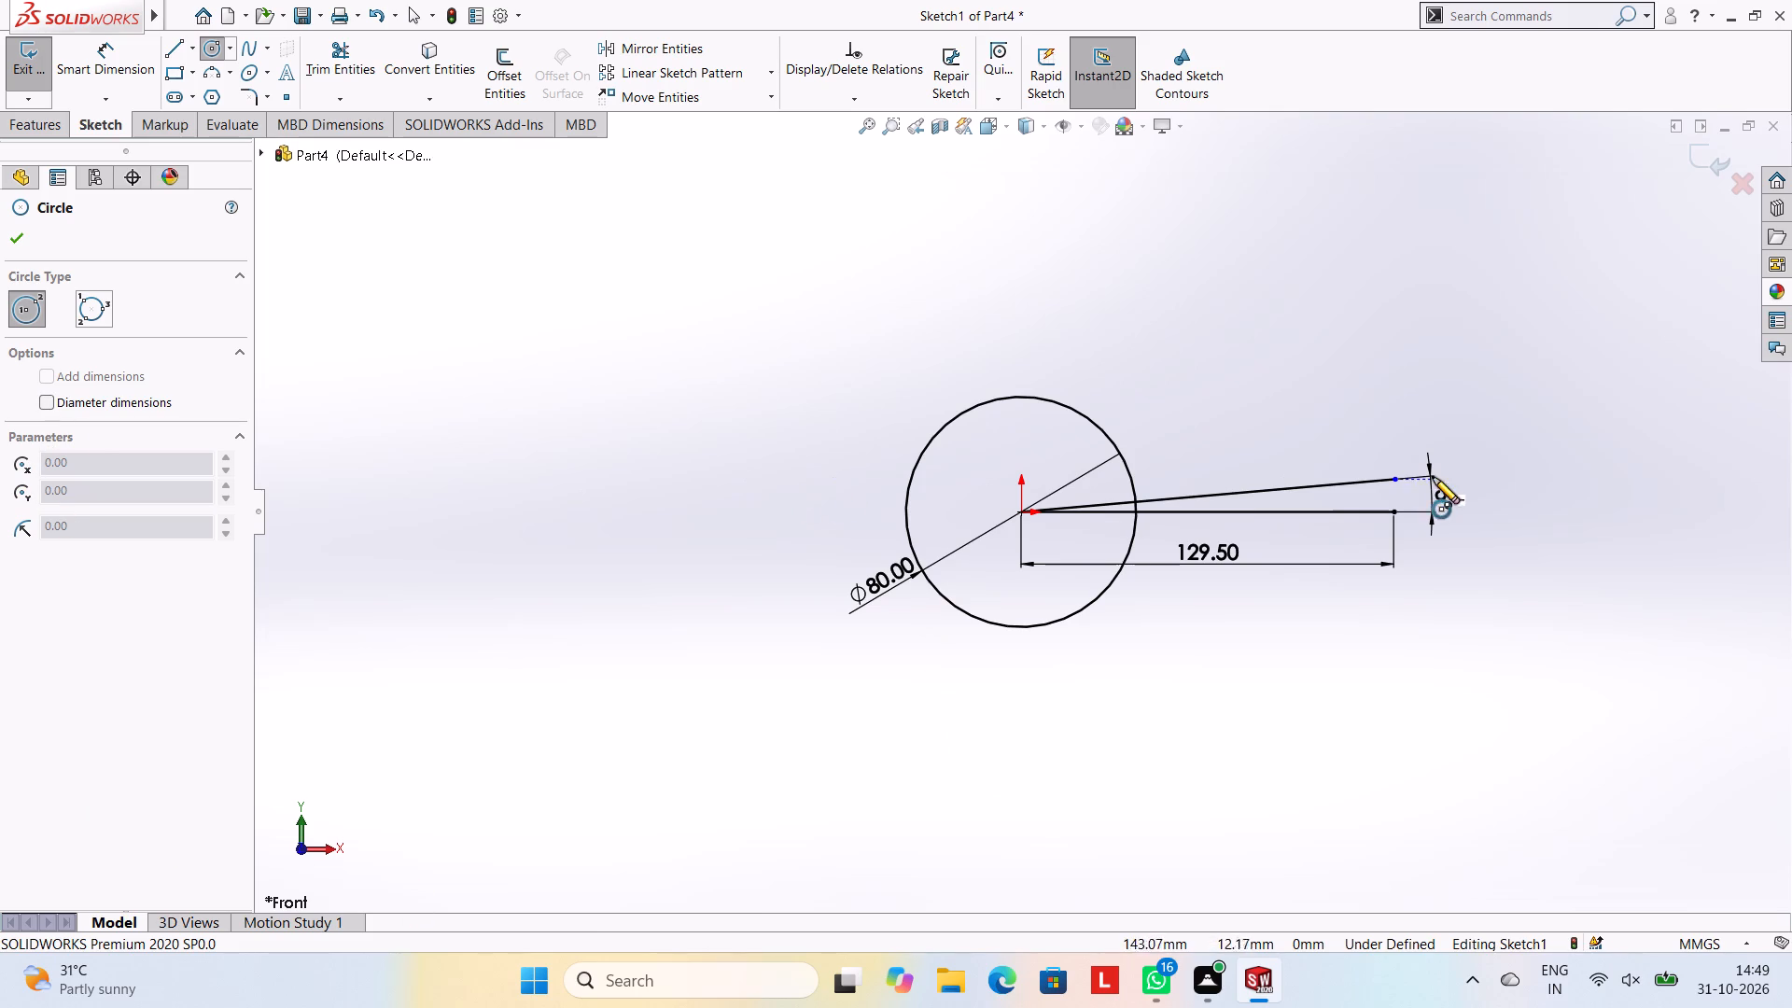
pyautogui.click(1395, 477)
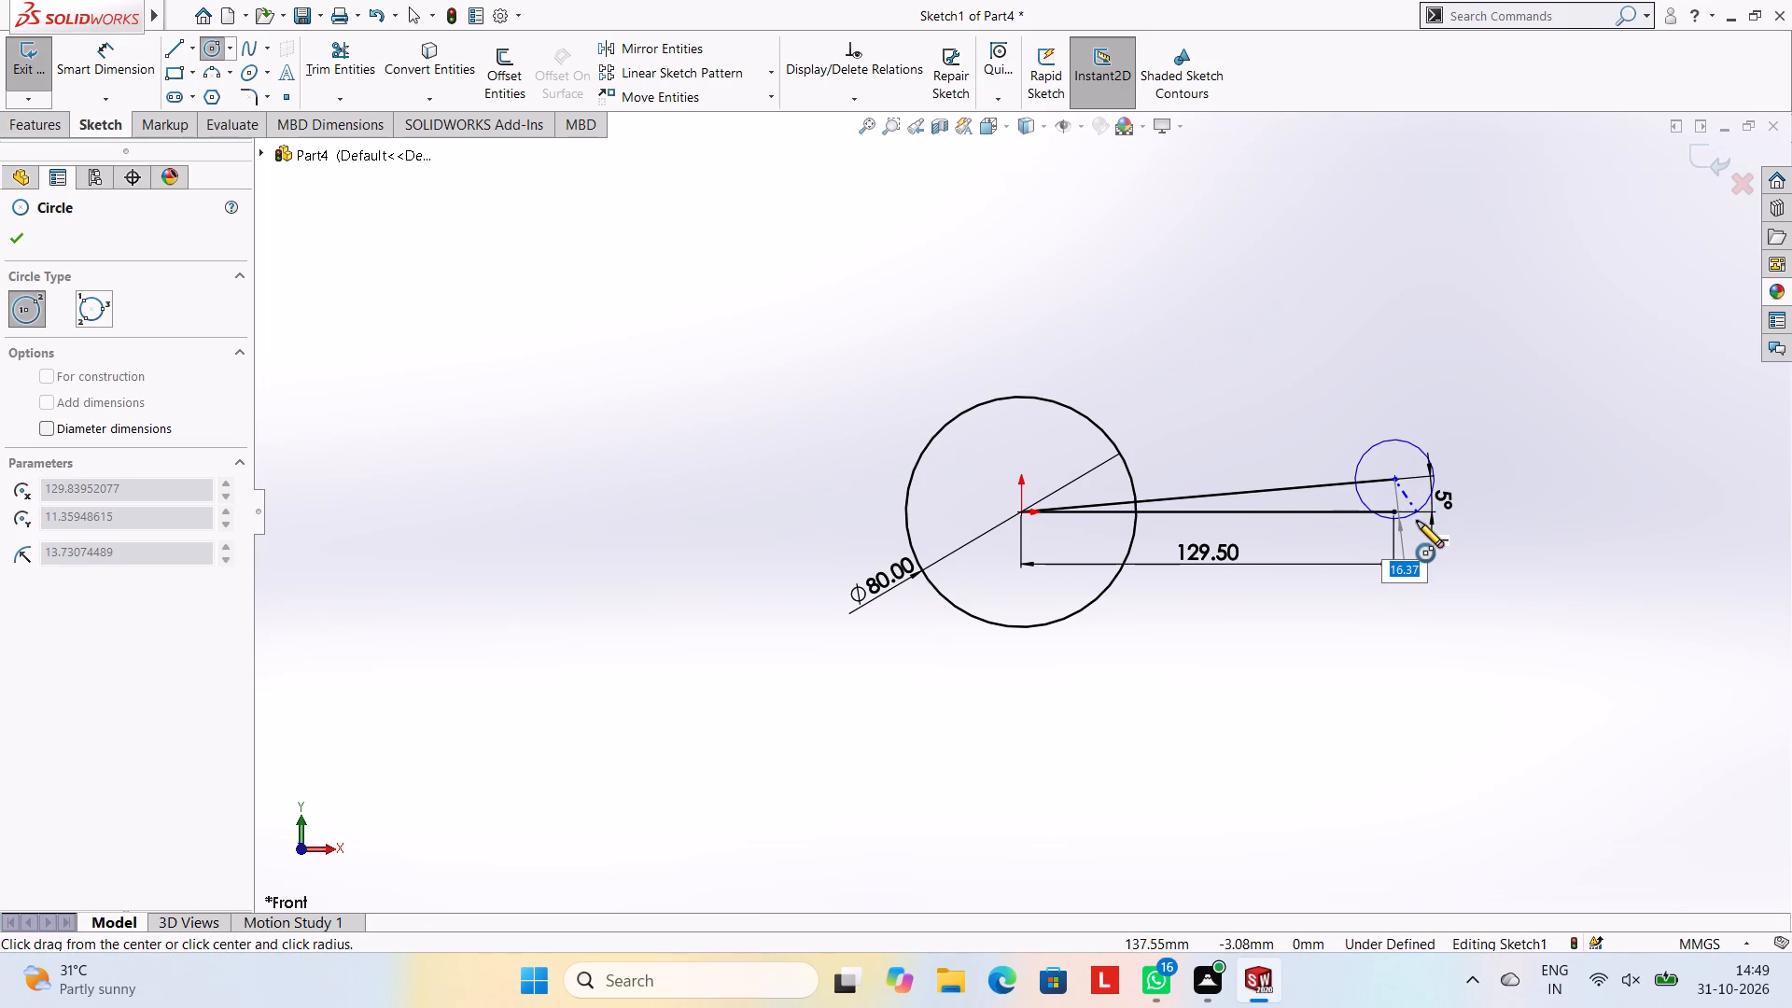
pyautogui.write('52')
pyautogui.press('Return')
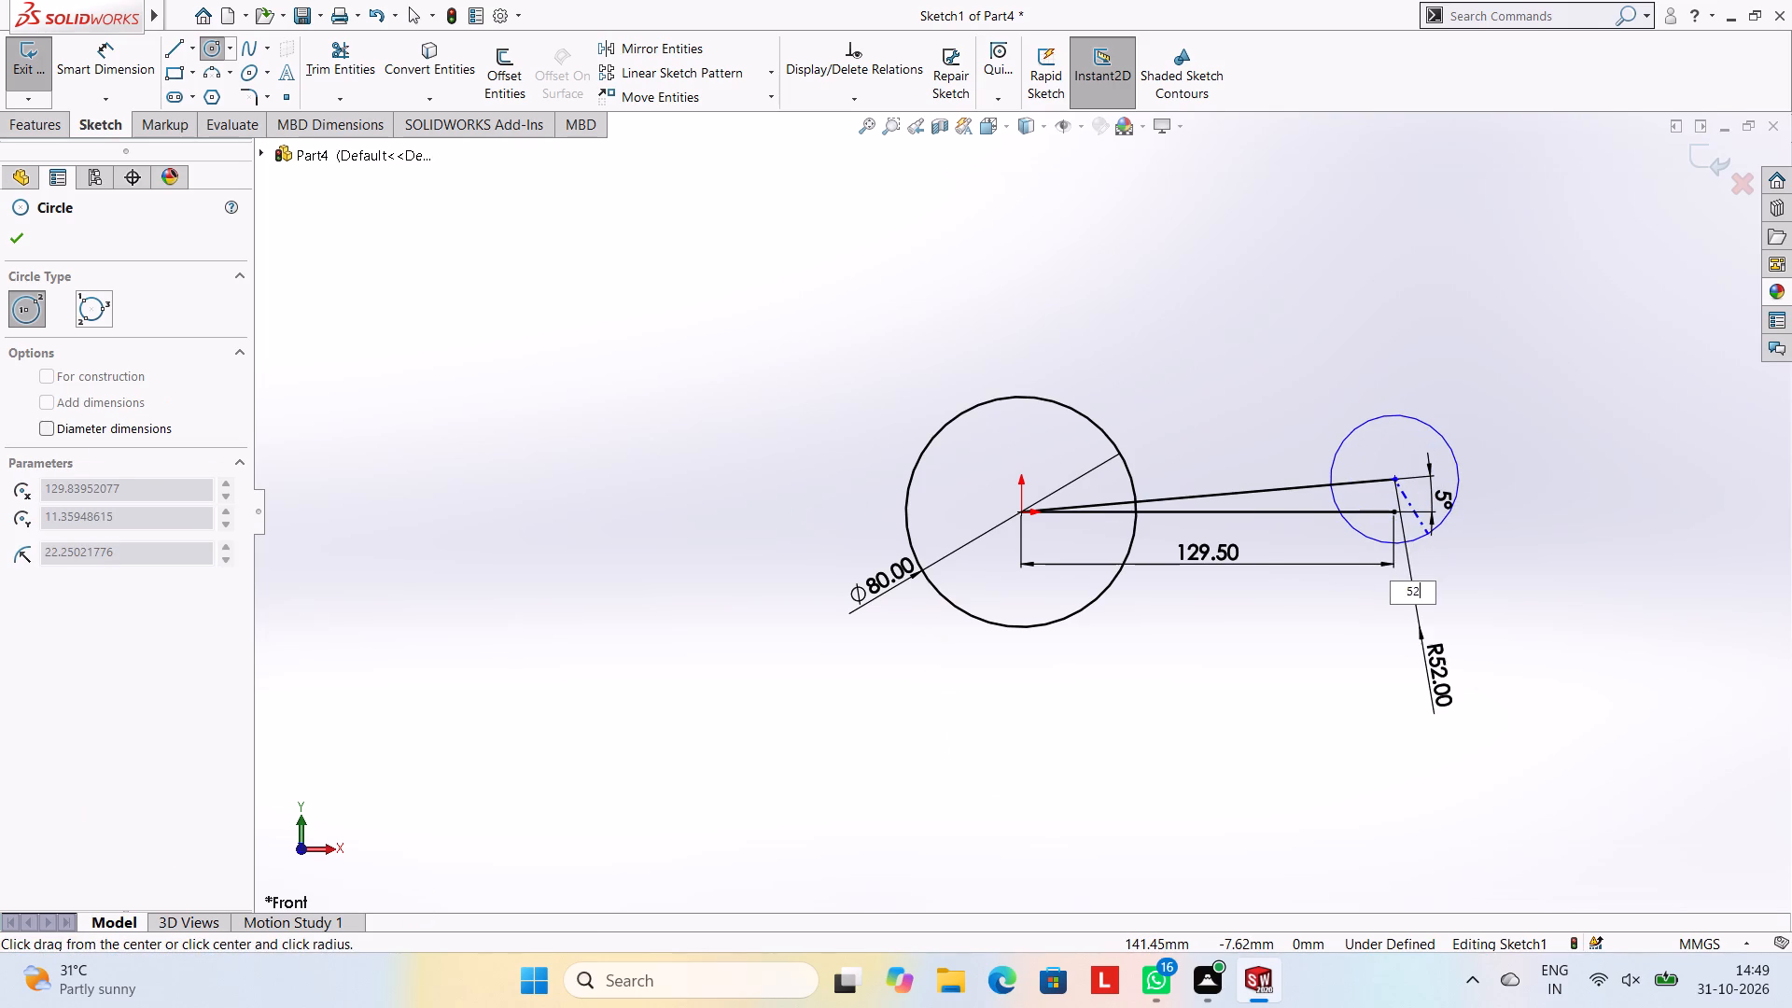
pyautogui.press('Escape')
pyautogui.press('Escape')
pyautogui.press('Escape')
pyautogui.press('Escape')
pyautogui.press('Escape')
pyautogui.press('Escape')
pyautogui.press('Escape')
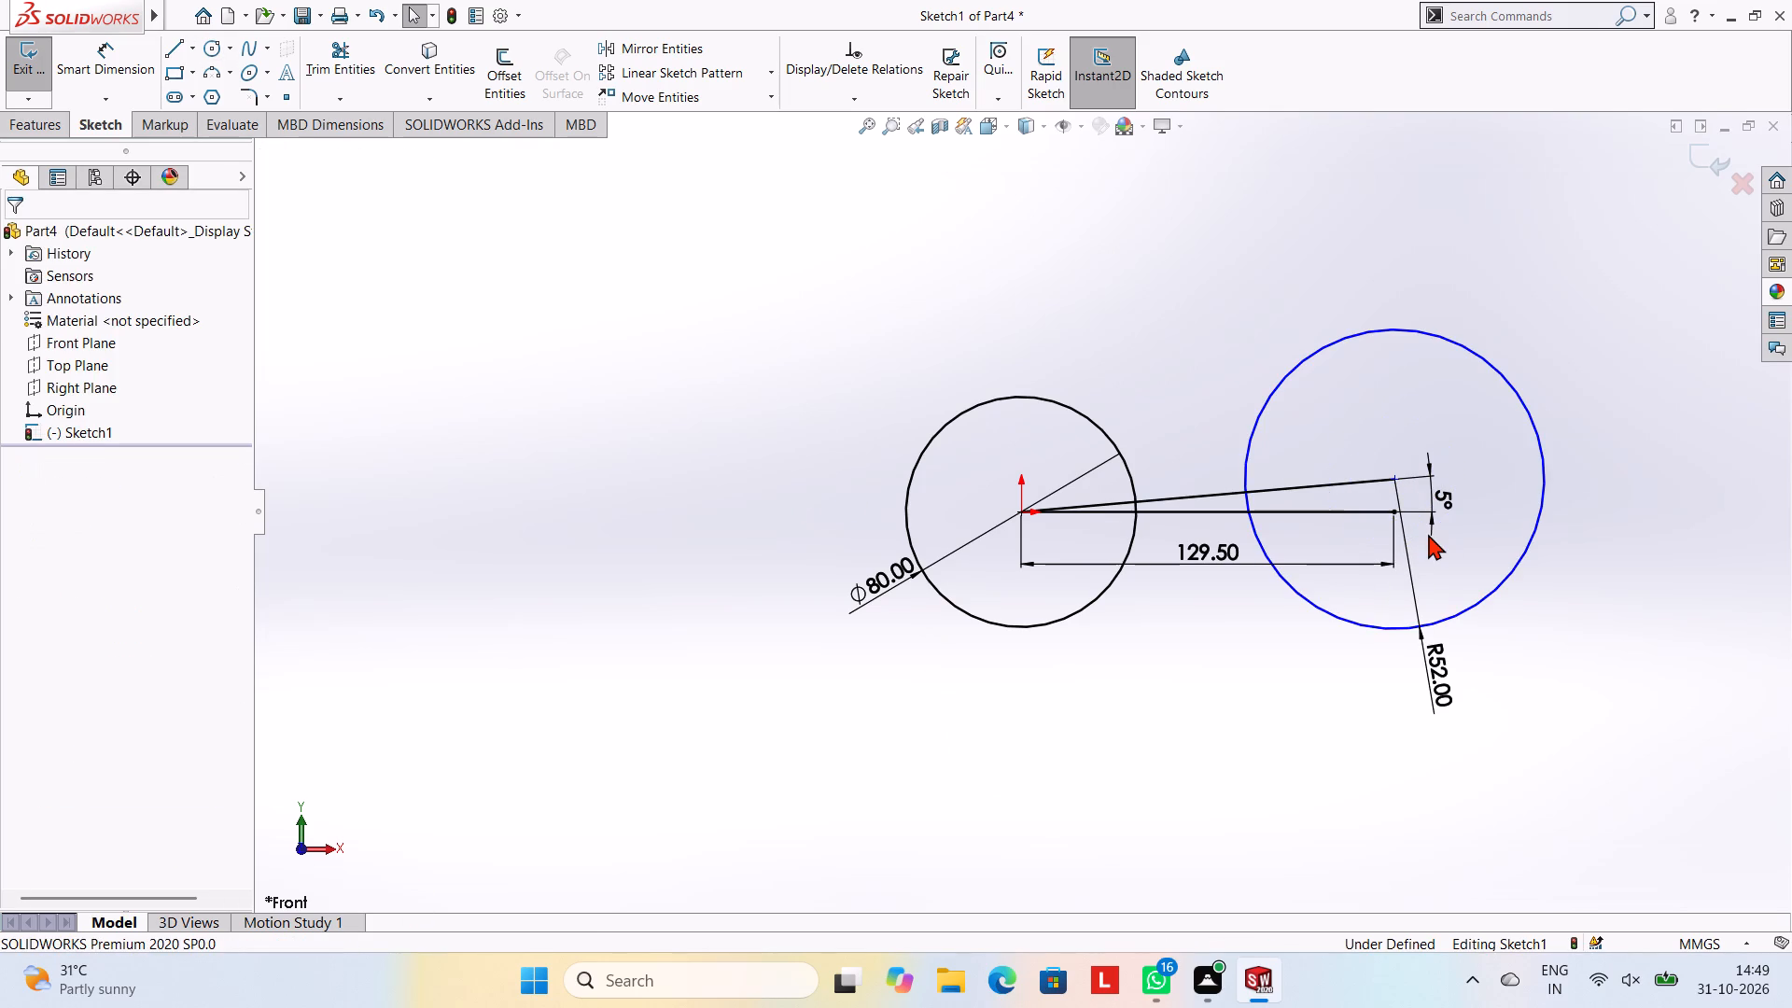
pyautogui.press('Escape')
pyautogui.press('Escape')
pyautogui.press('Escape')
pyautogui.press('Escape')
pyautogui.press('Escape')
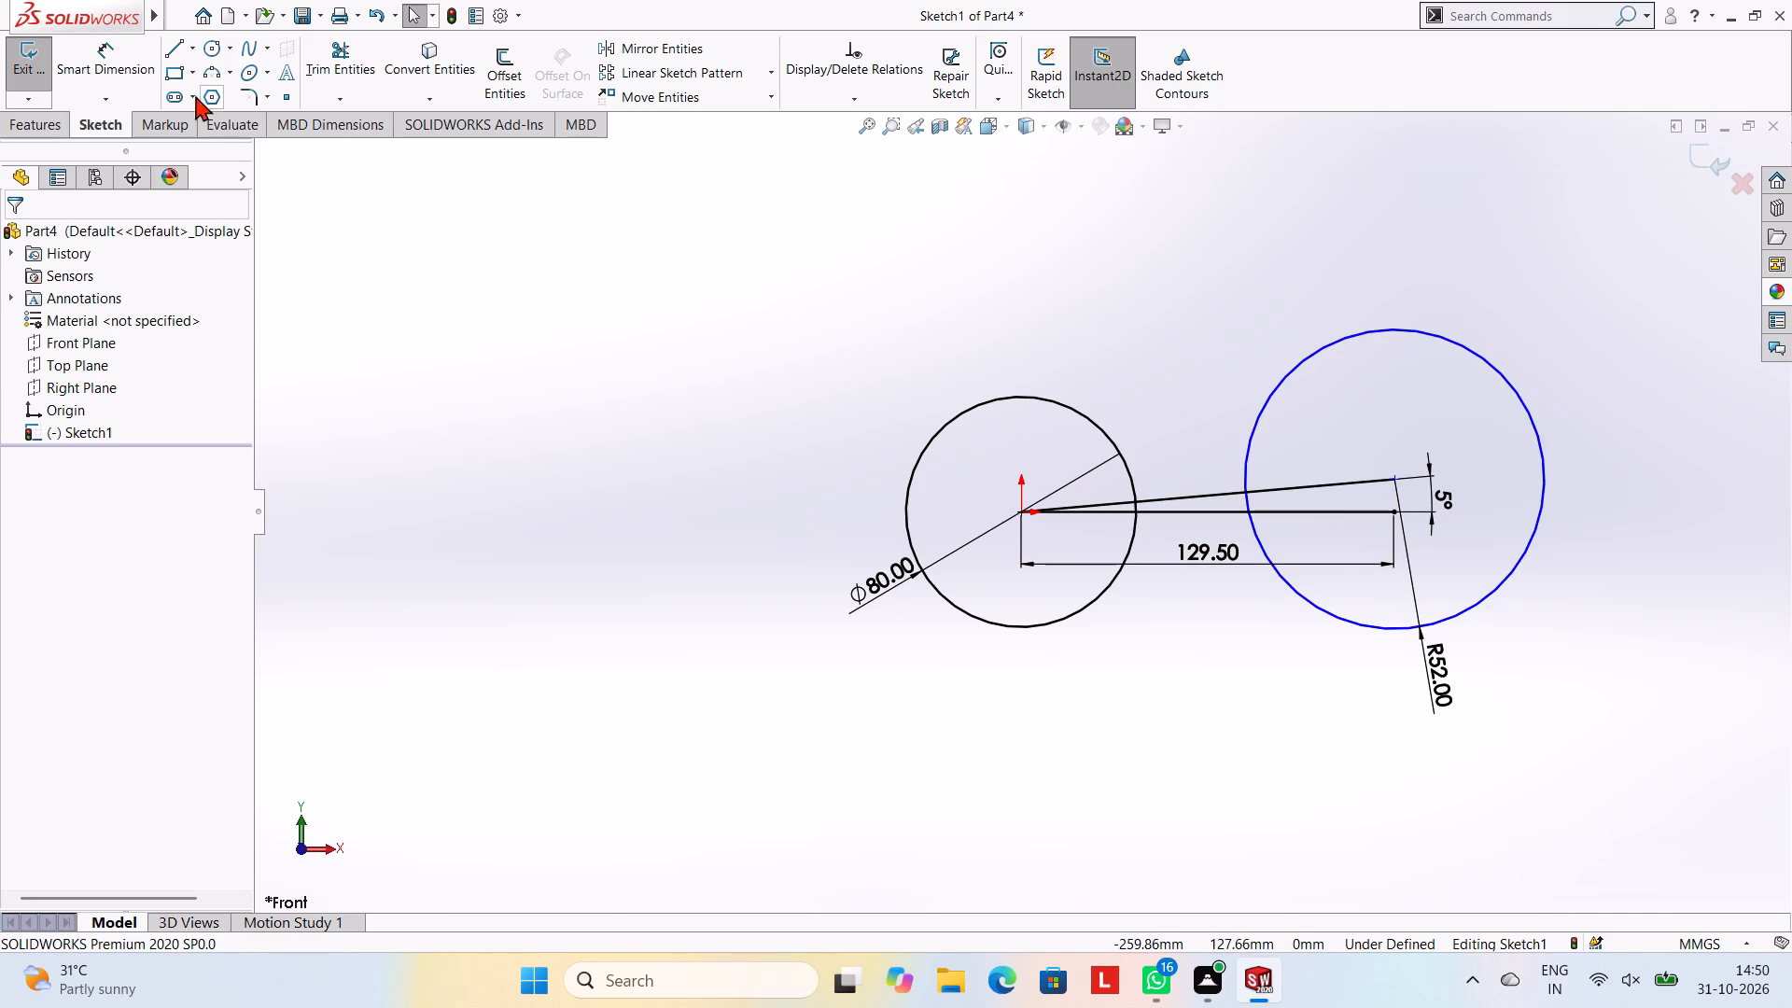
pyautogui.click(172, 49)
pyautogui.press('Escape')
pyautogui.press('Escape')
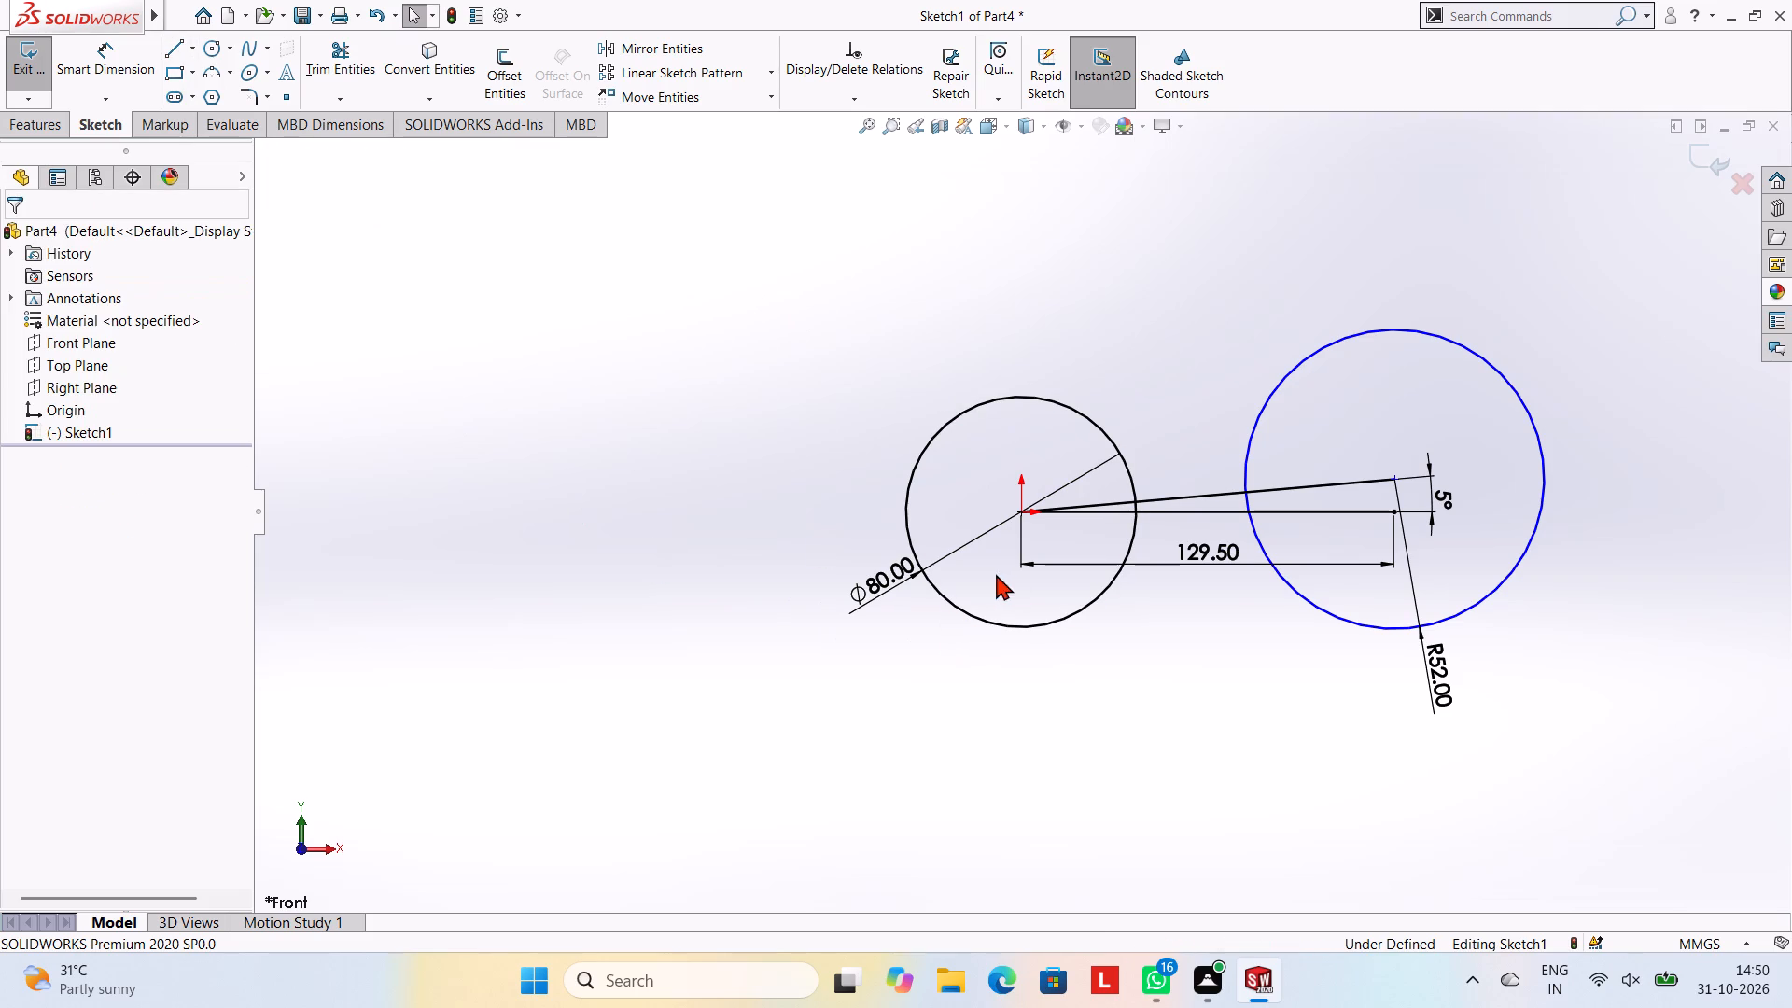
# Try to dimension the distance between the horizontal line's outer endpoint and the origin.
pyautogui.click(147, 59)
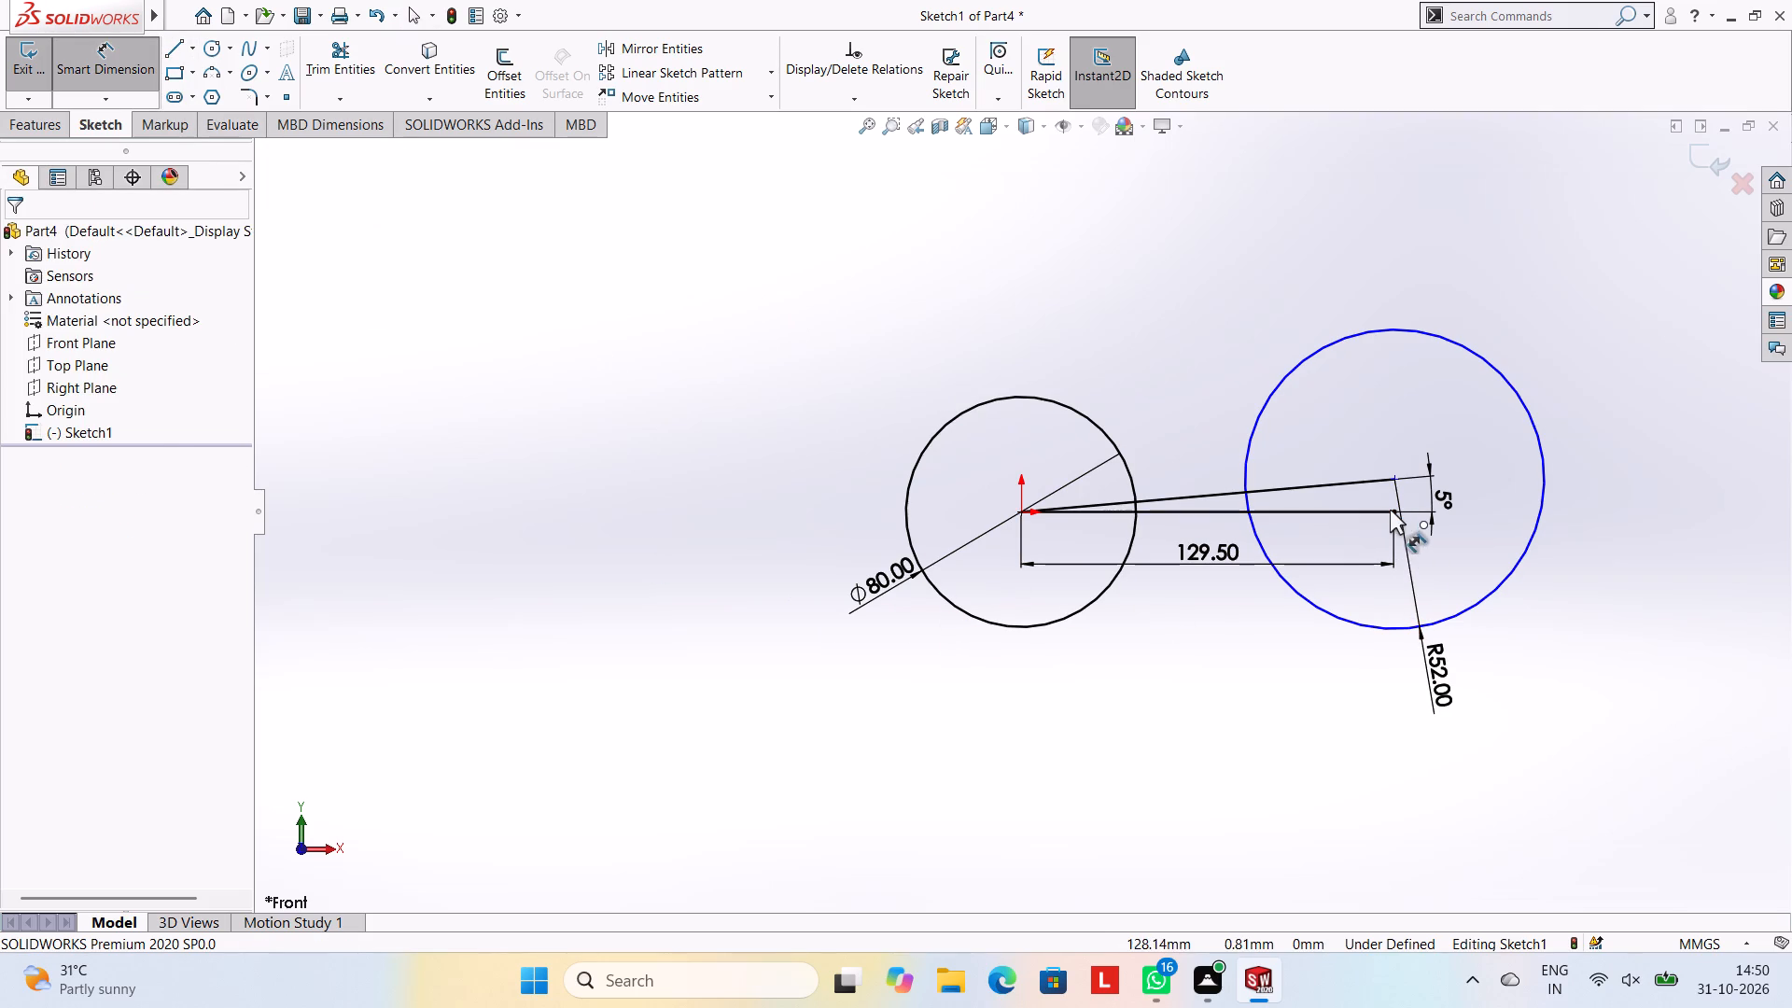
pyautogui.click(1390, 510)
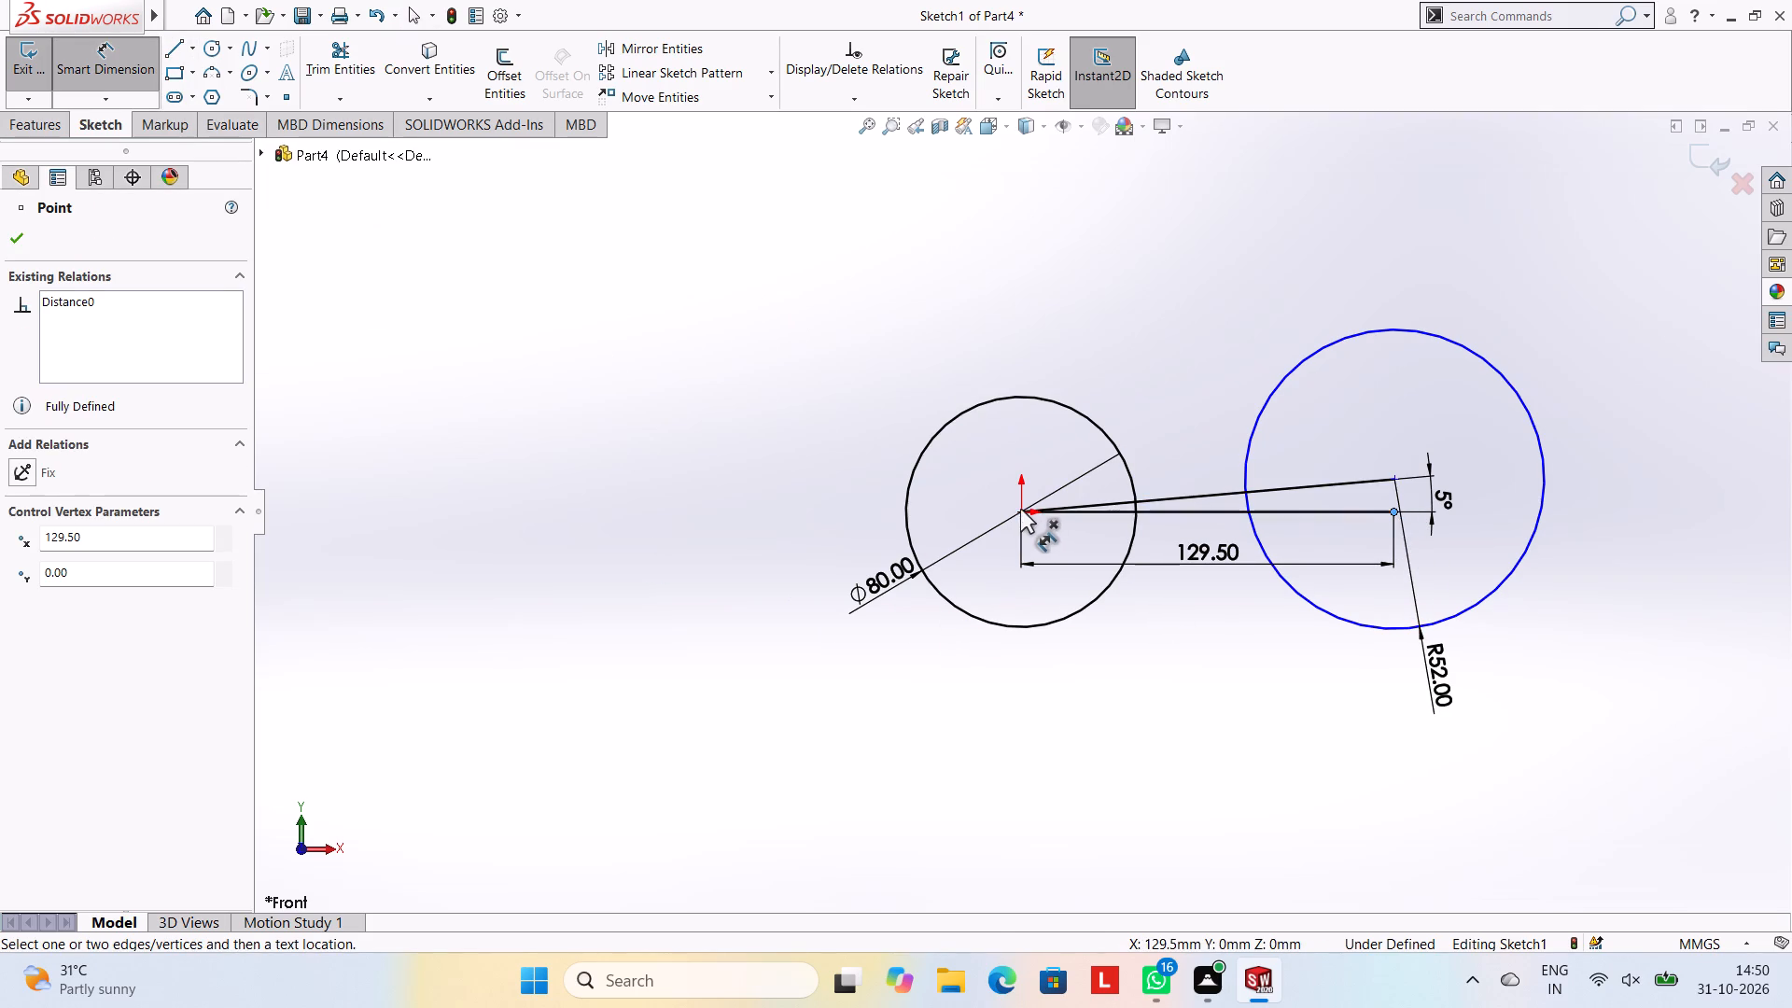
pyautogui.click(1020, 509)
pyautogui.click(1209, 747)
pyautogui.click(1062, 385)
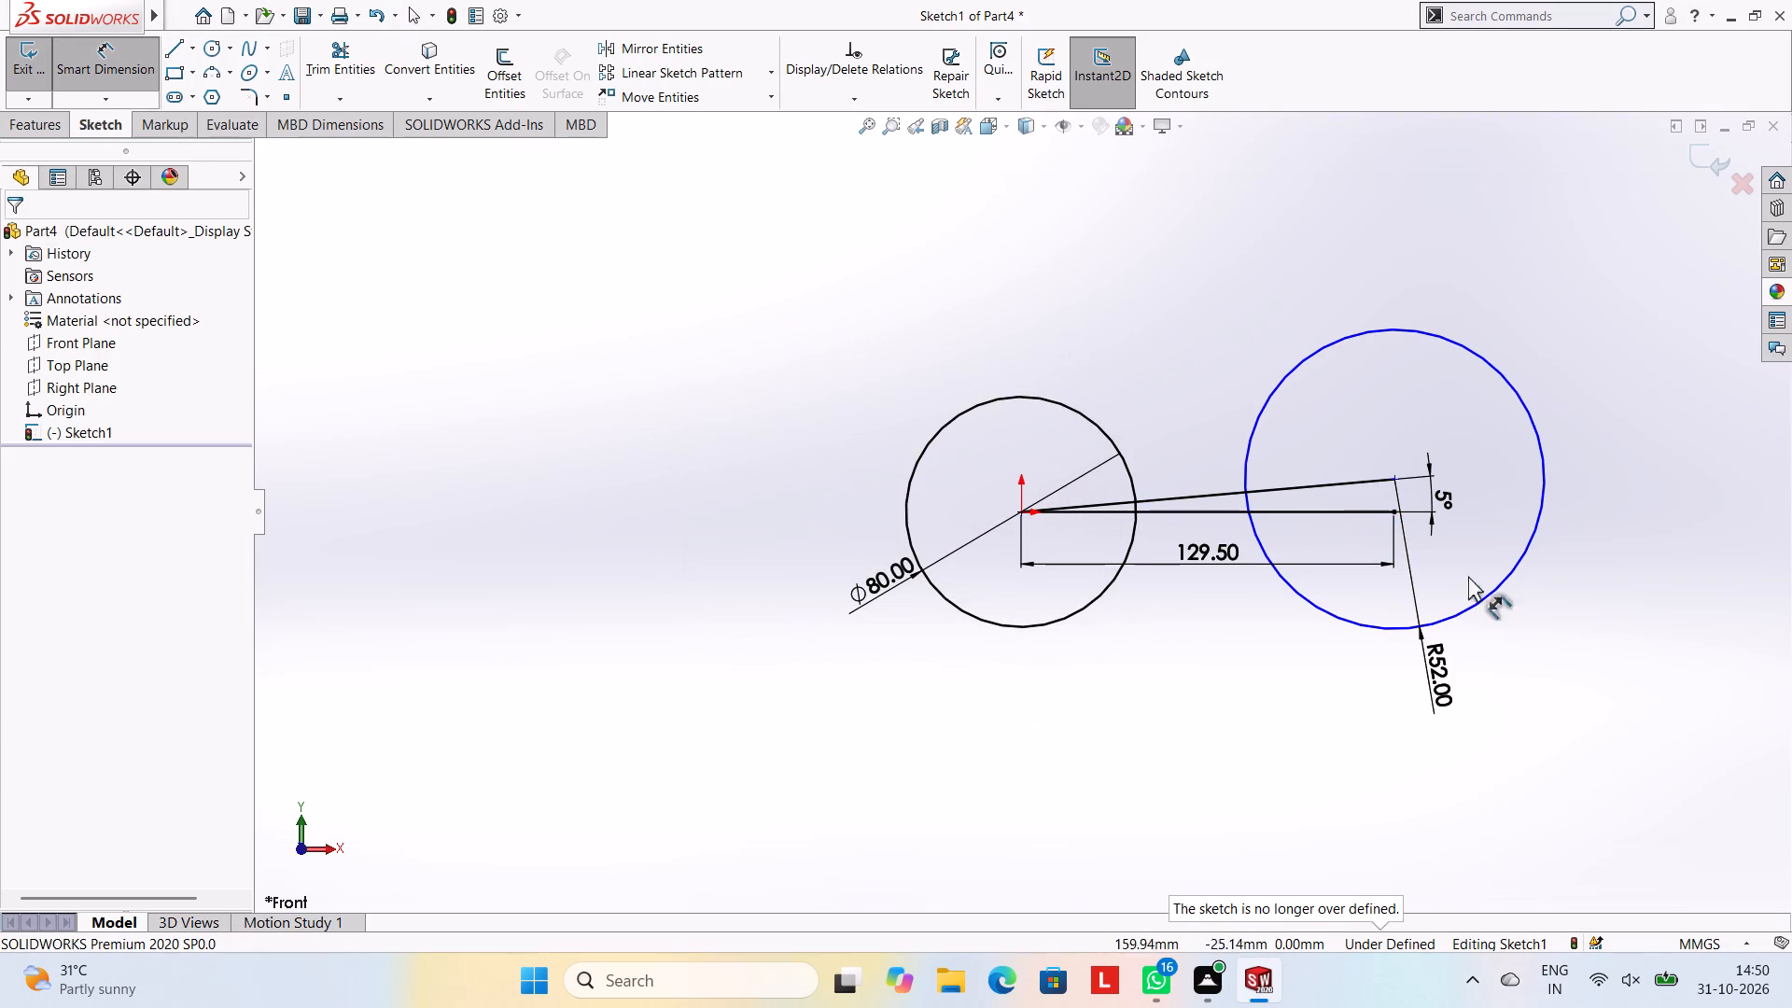
# Dimension the distance between the horizontal line's outer endpoint and the centre of the 52 mm radius circle.
pyautogui.click(1394, 510)
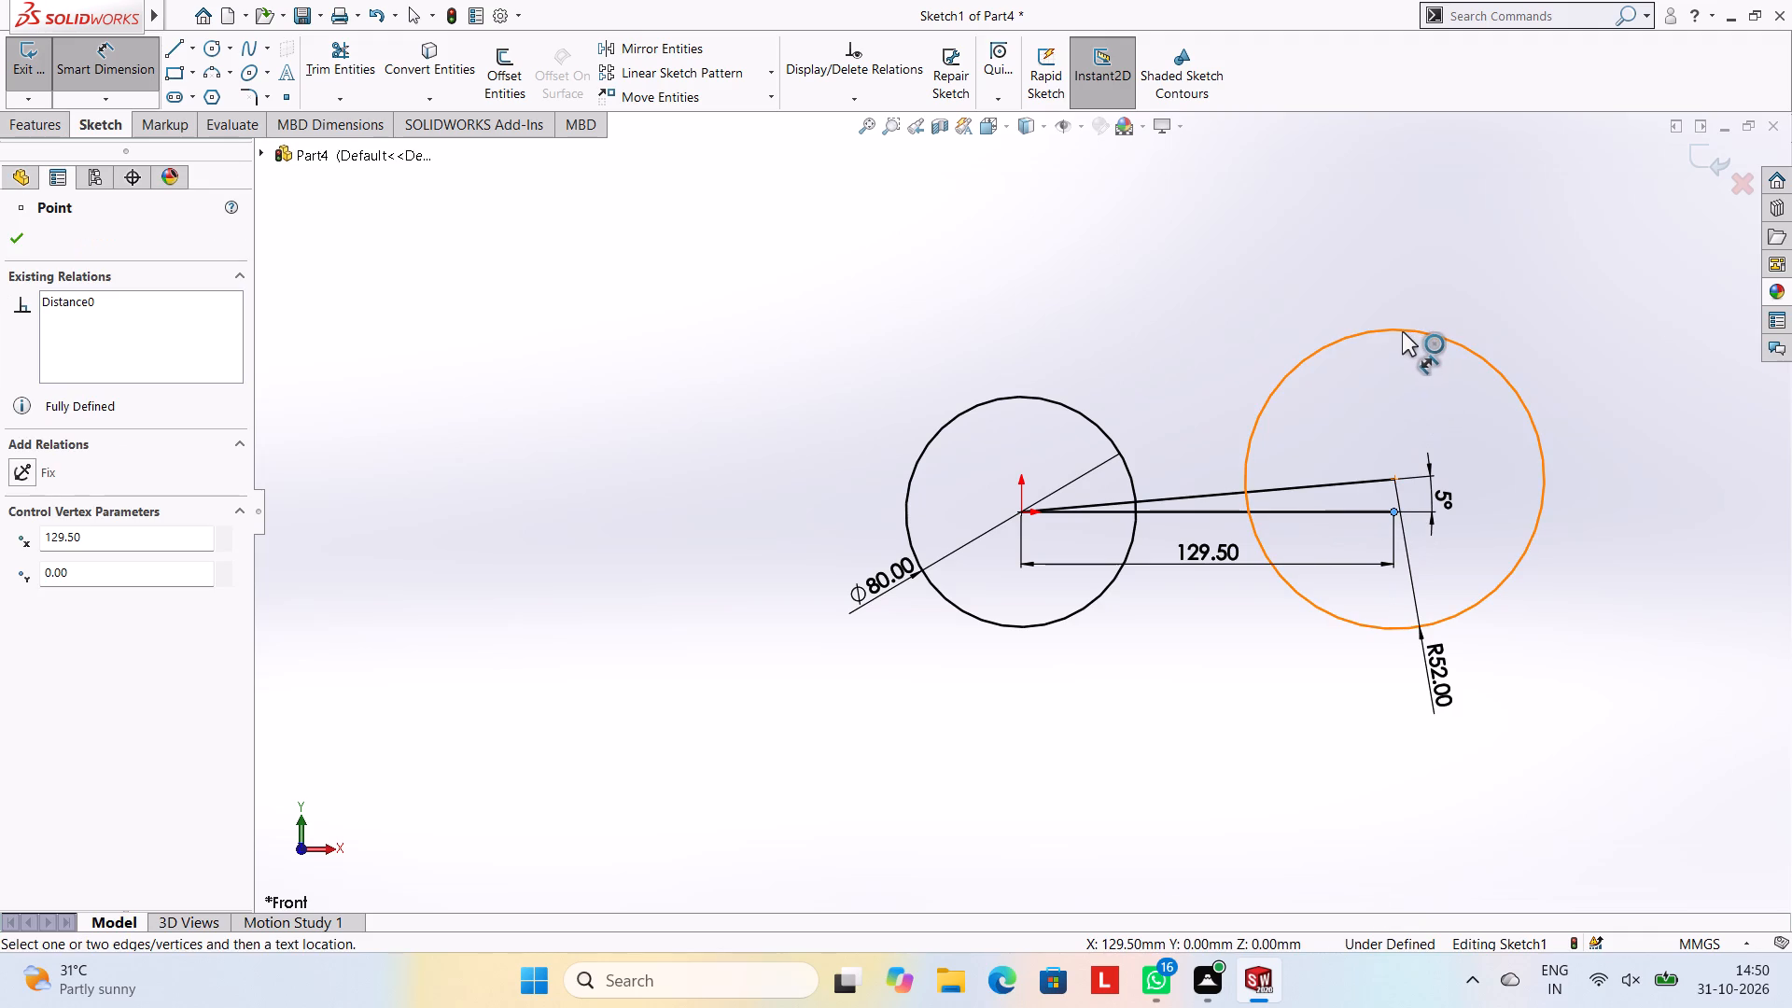
pyautogui.click(1398, 329)
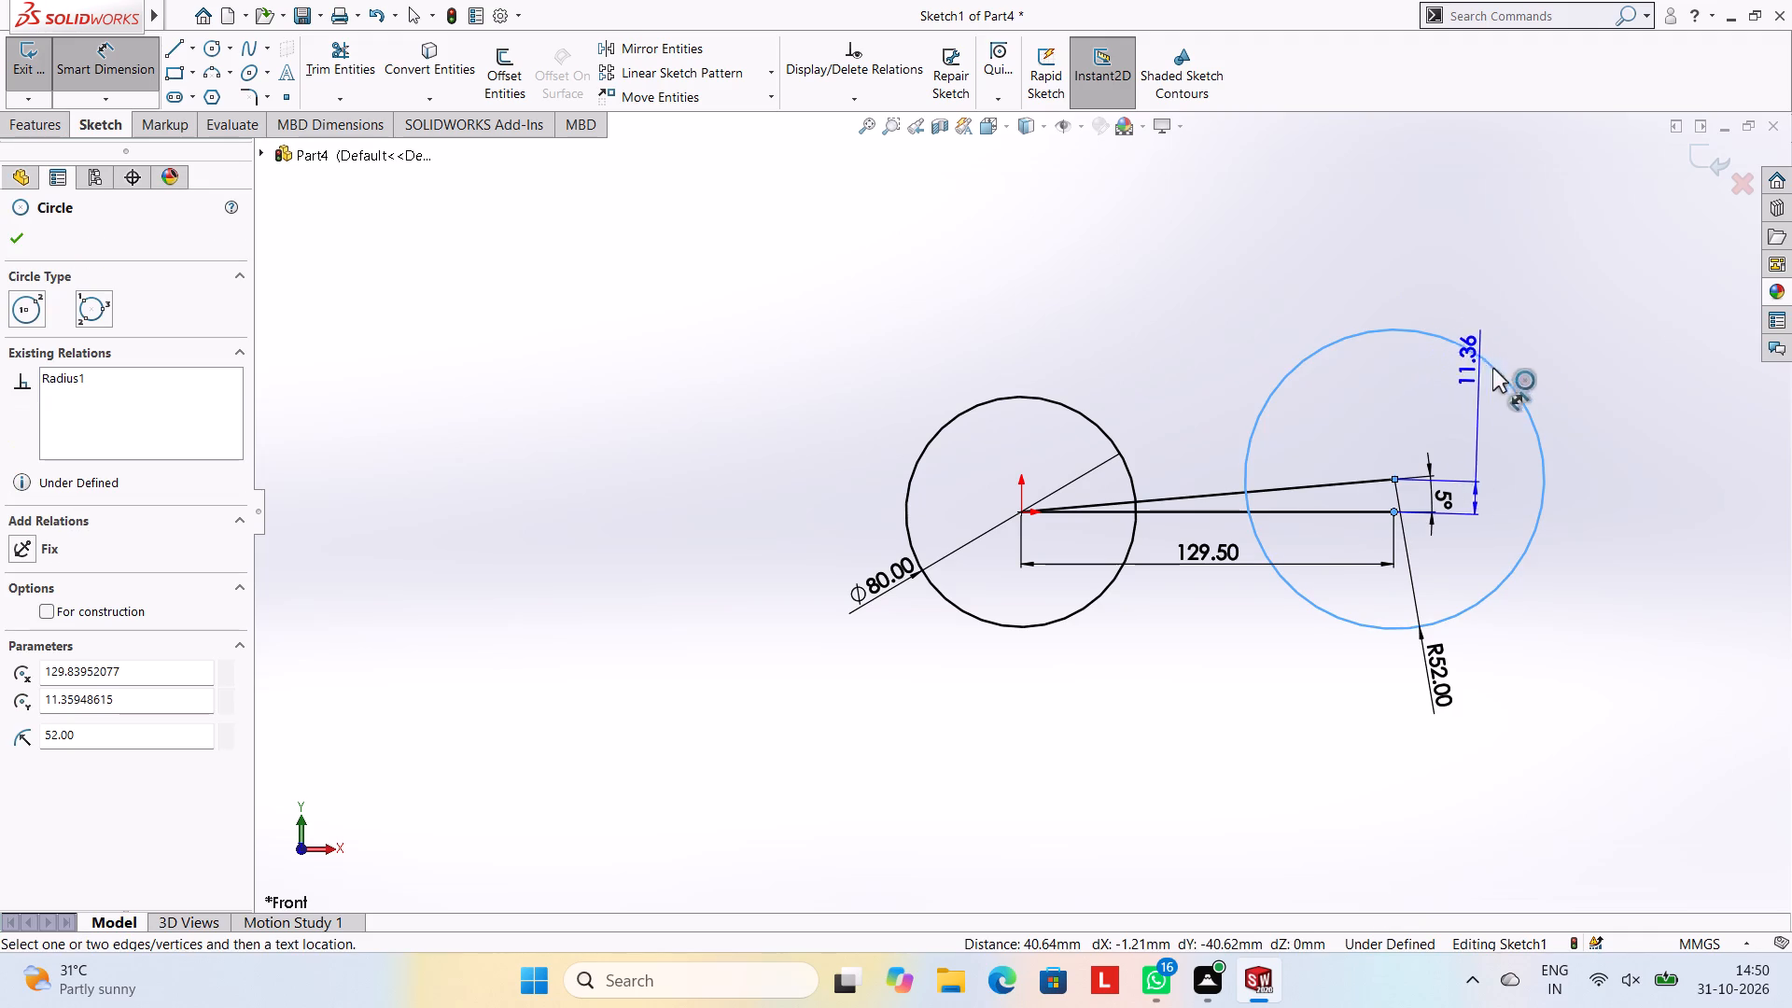
pyautogui.click(1579, 324)
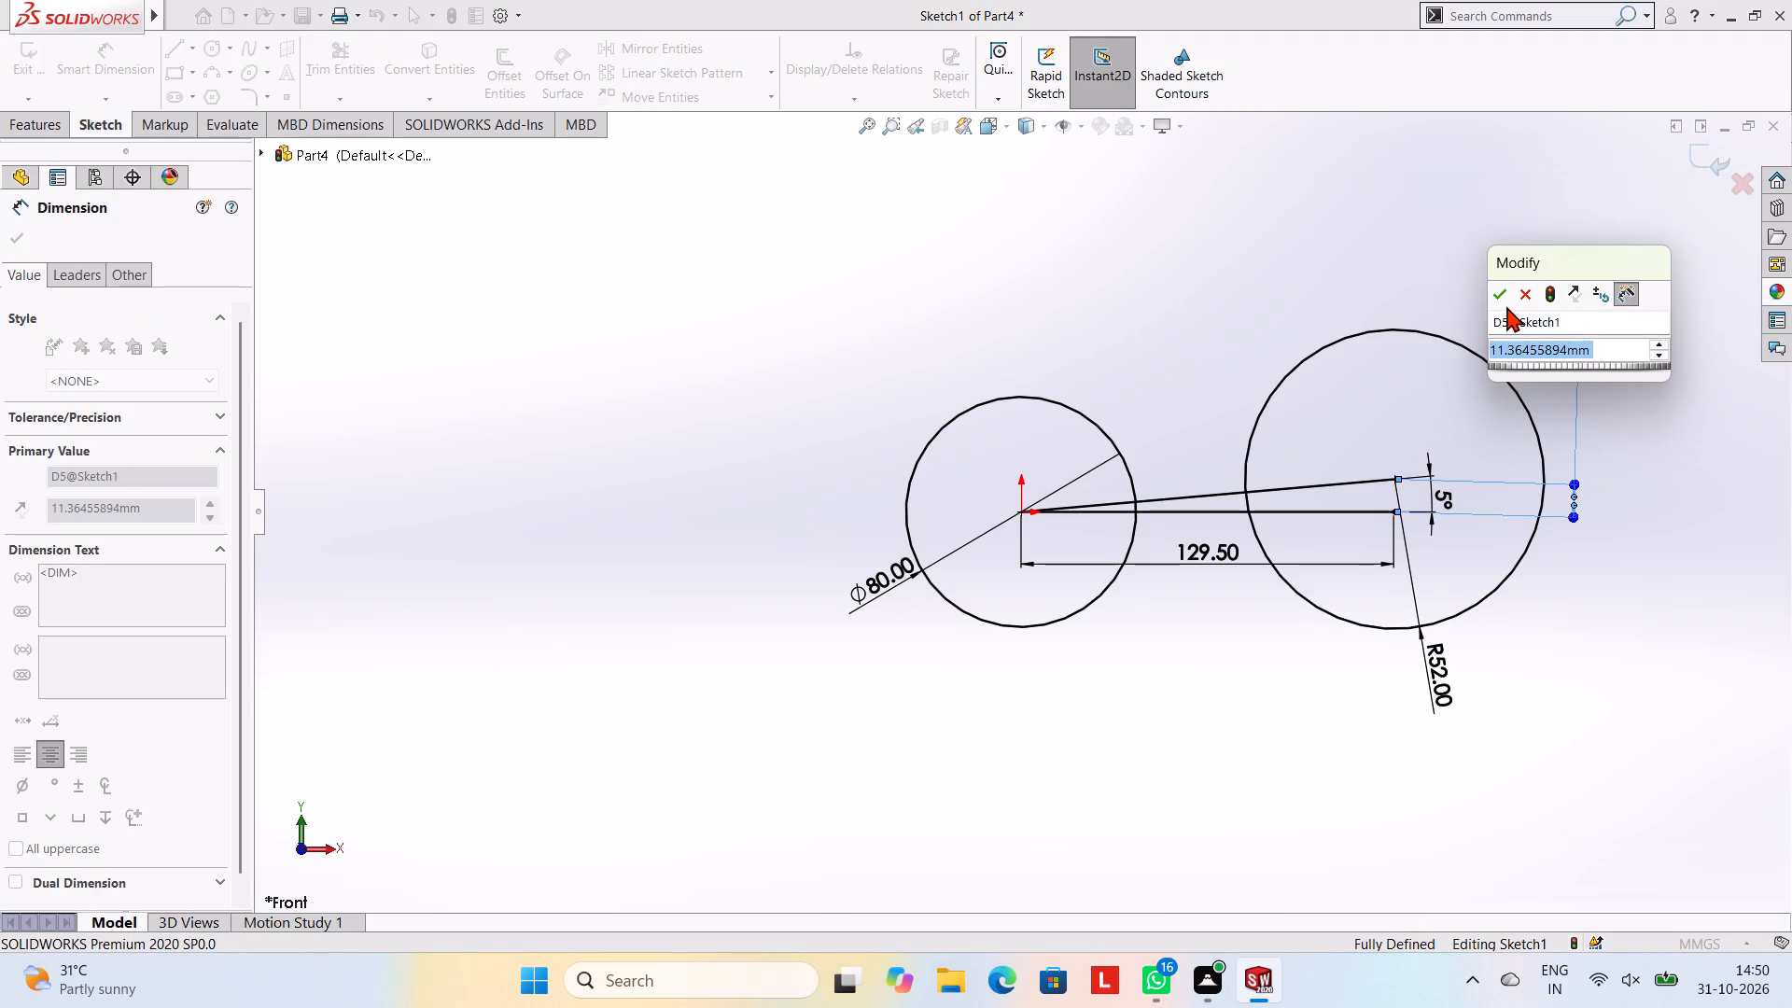
pyautogui.click(1504, 290)
pyautogui.click(1736, 555)
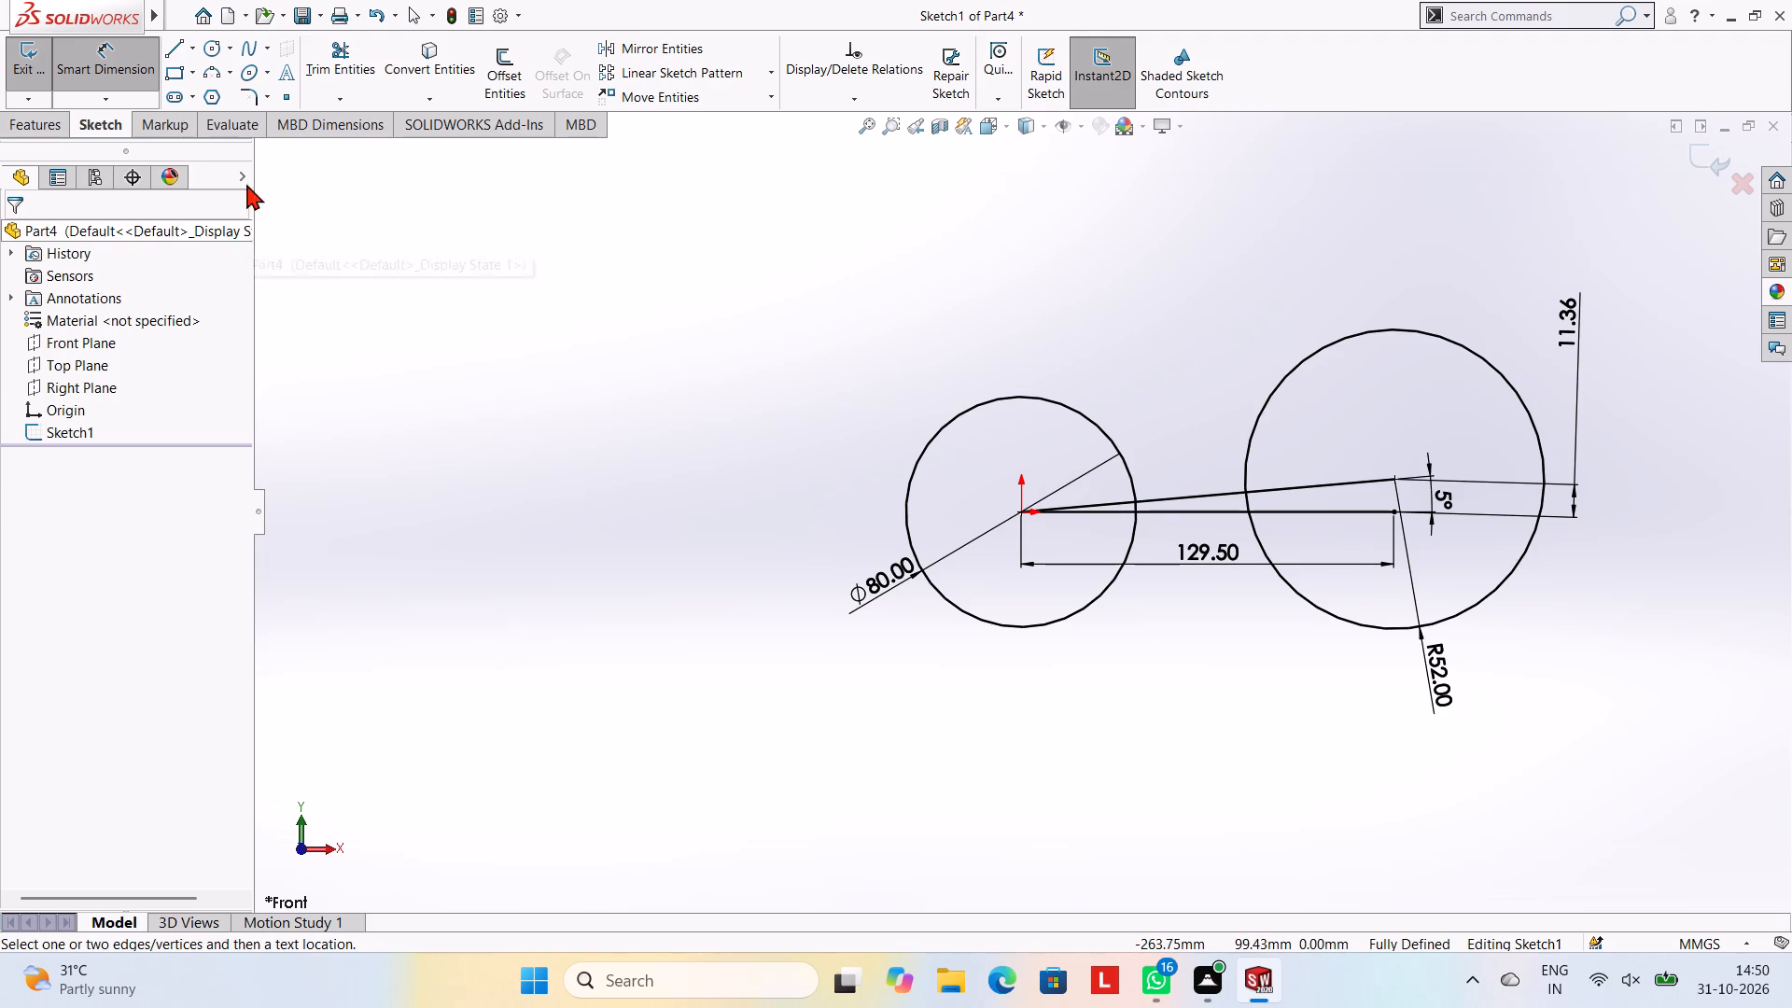
# Sketch a vertical line 75.86 mm long upward from the origin.
pyautogui.click(182, 52)
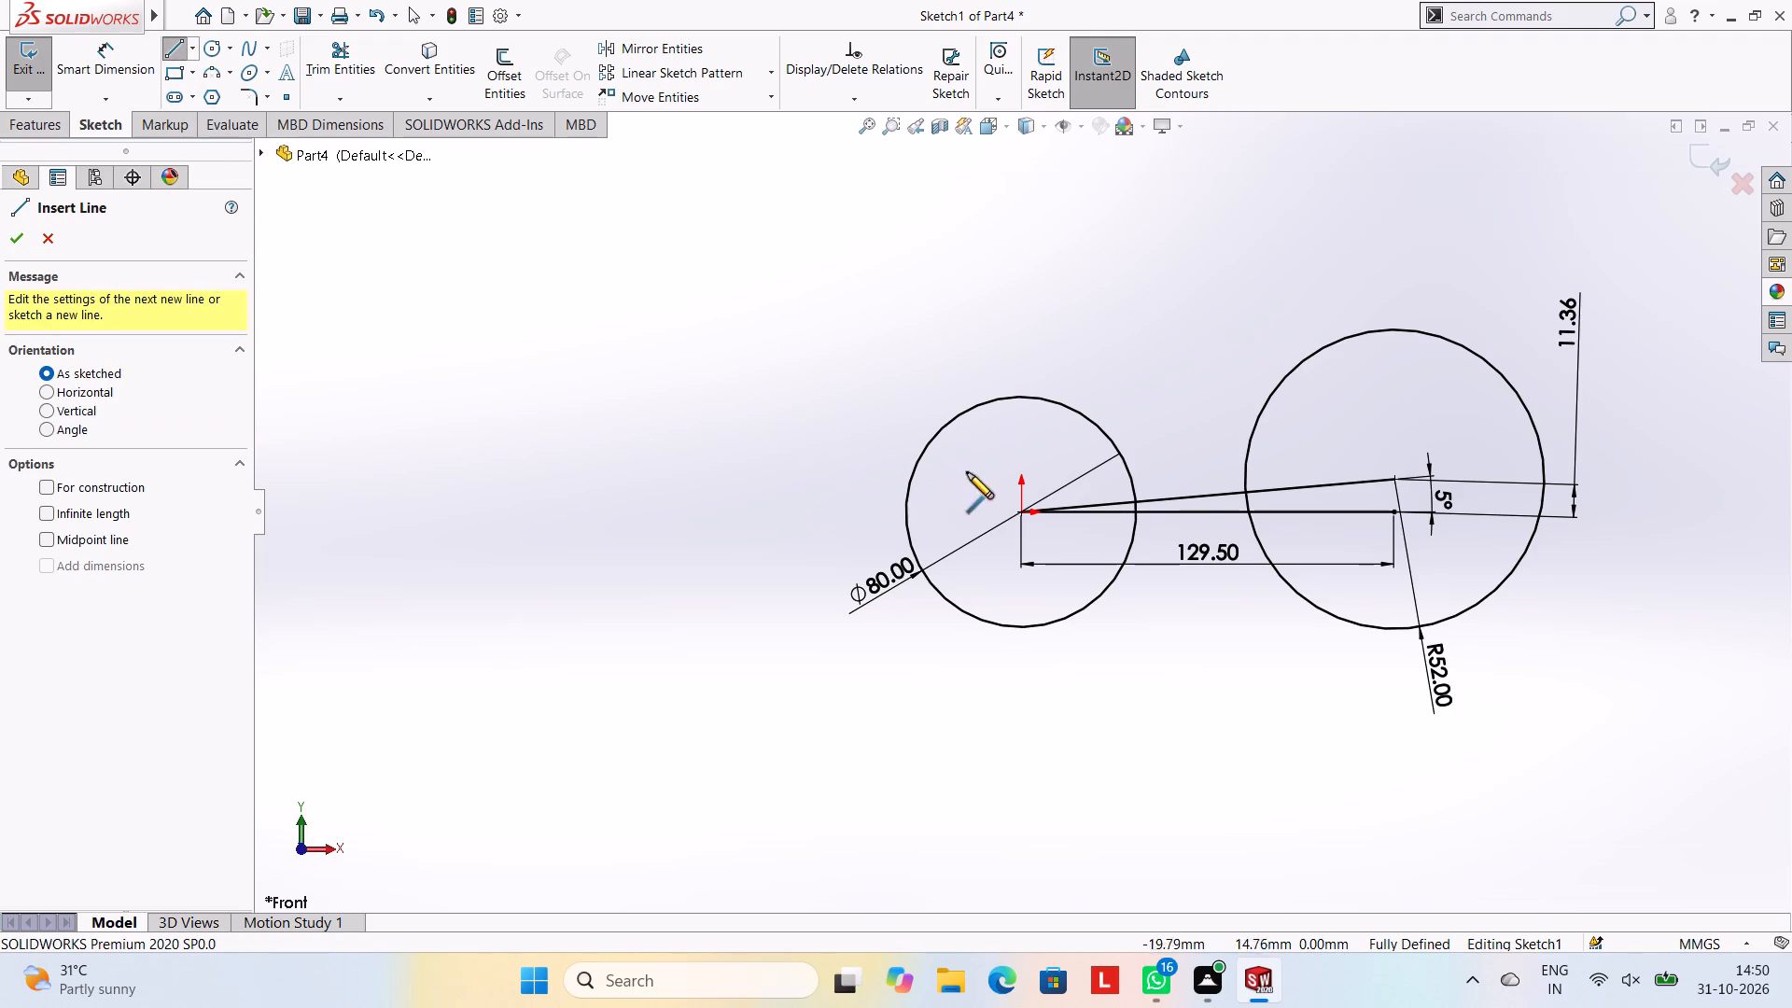
pyautogui.click(1020, 511)
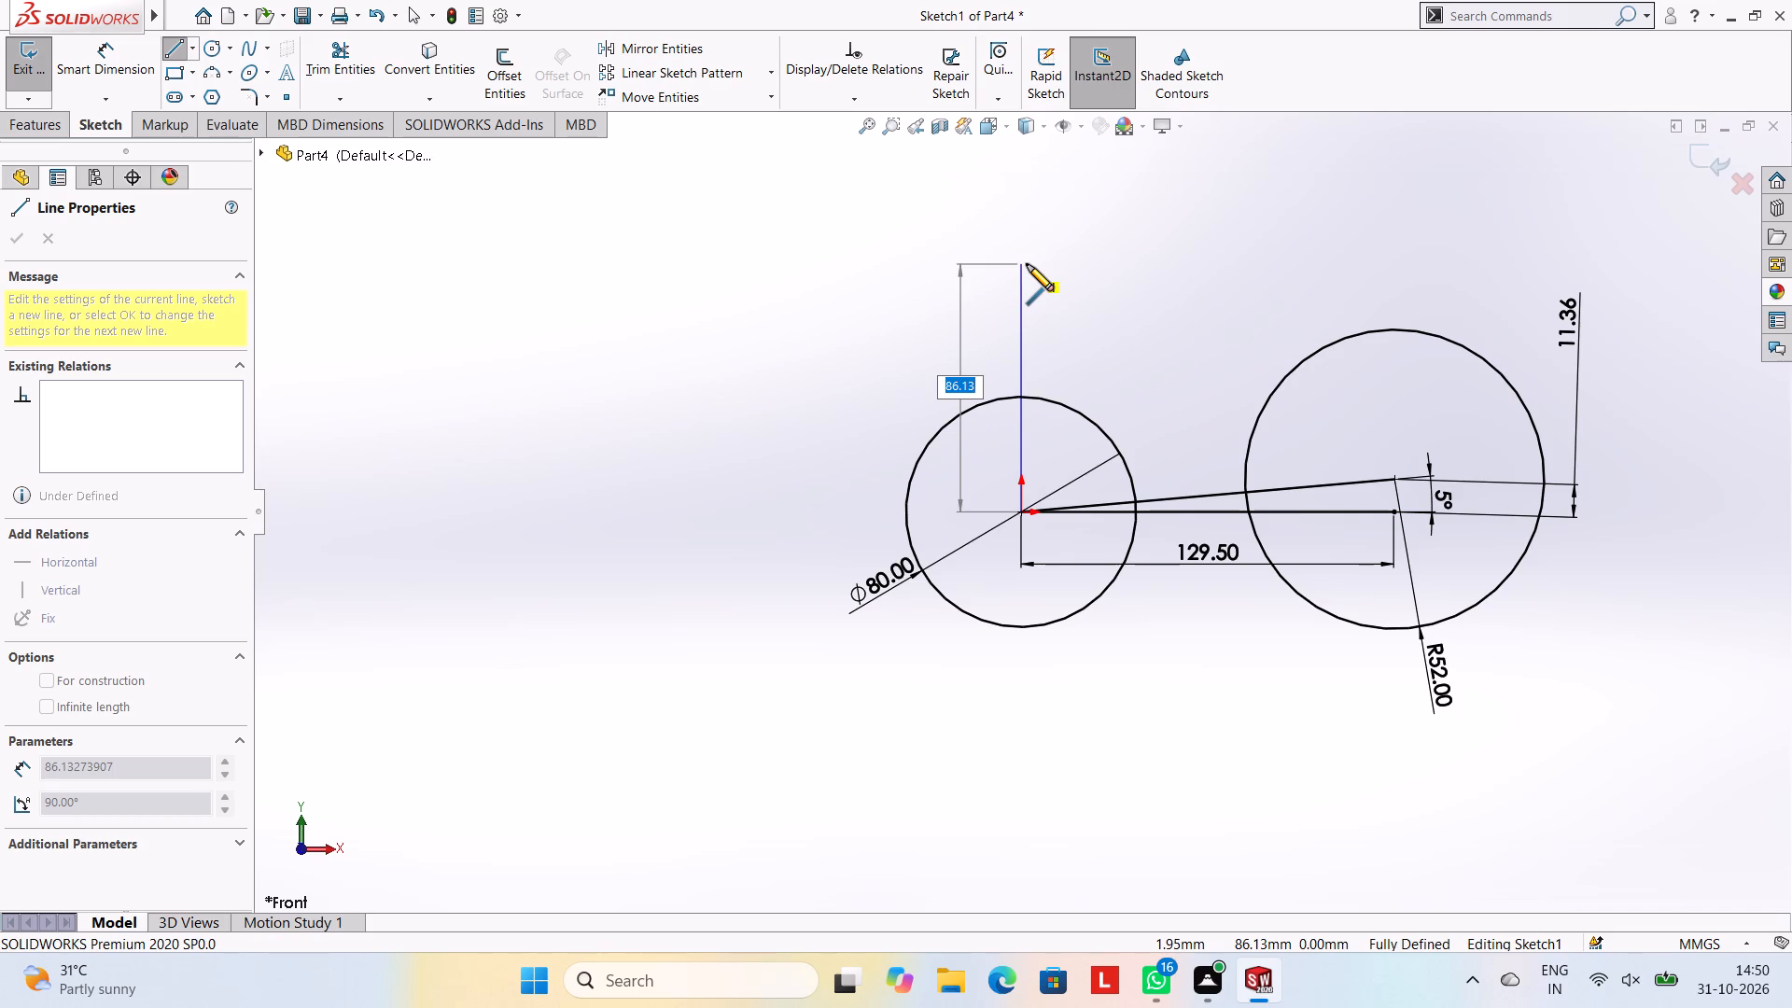
pyautogui.write('75')
pyautogui.press('.')
pyautogui.write('86')
pyautogui.press('Return')
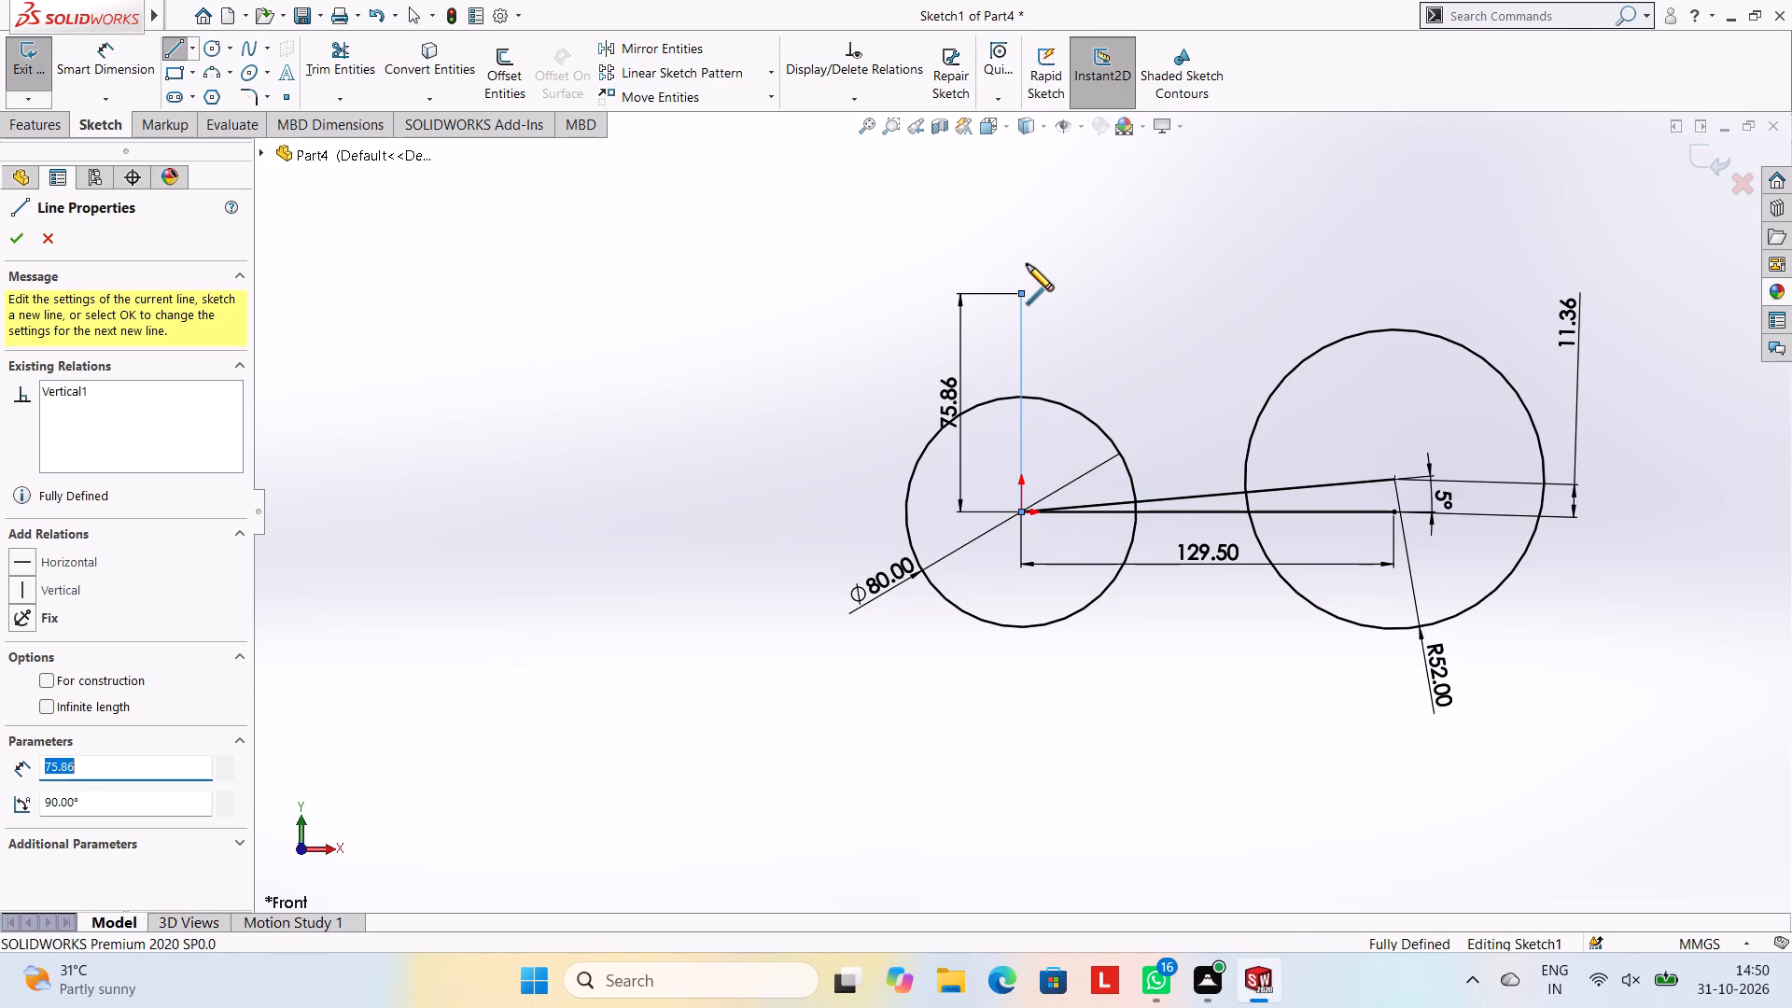
pyautogui.press('Escape')
pyautogui.press('Escape')
pyautogui.press('Escape')
pyautogui.press('Escape')
pyautogui.press('Escape')
pyautogui.press('Escape')
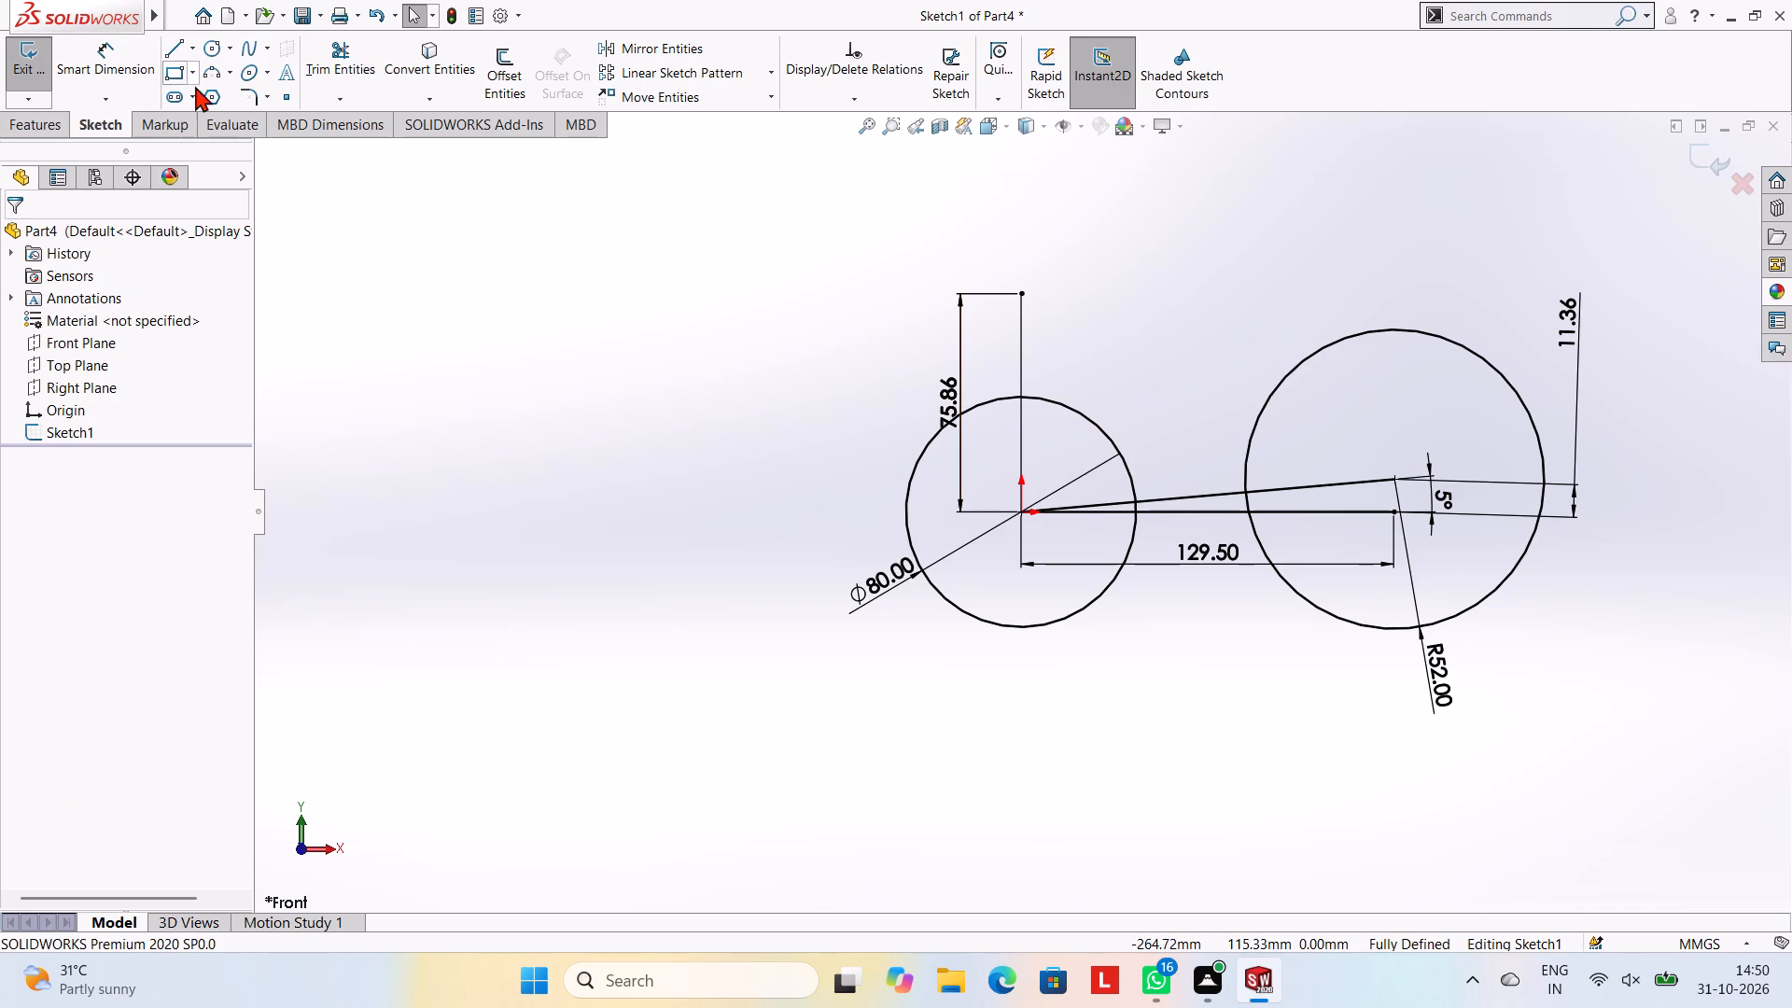
# Sketch a circle of 25 mm radius centred on the upper endpoint of the vertical line.
pyautogui.click(208, 57)
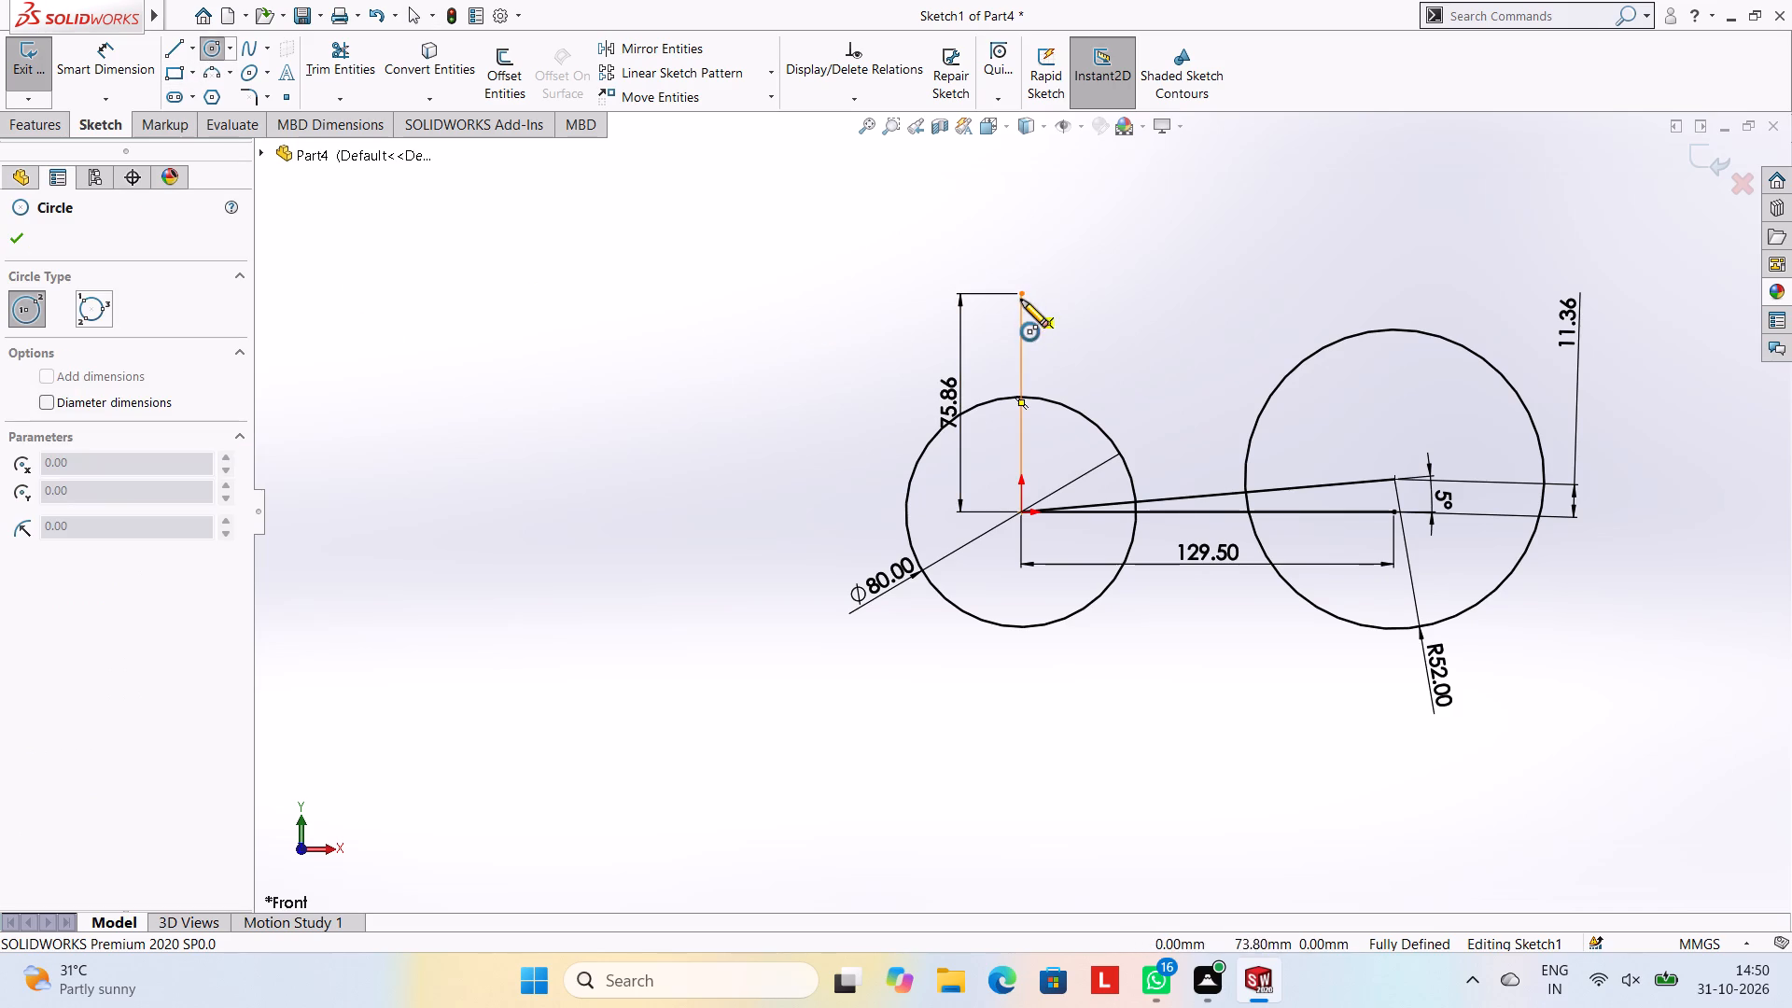
pyautogui.click(1021, 293)
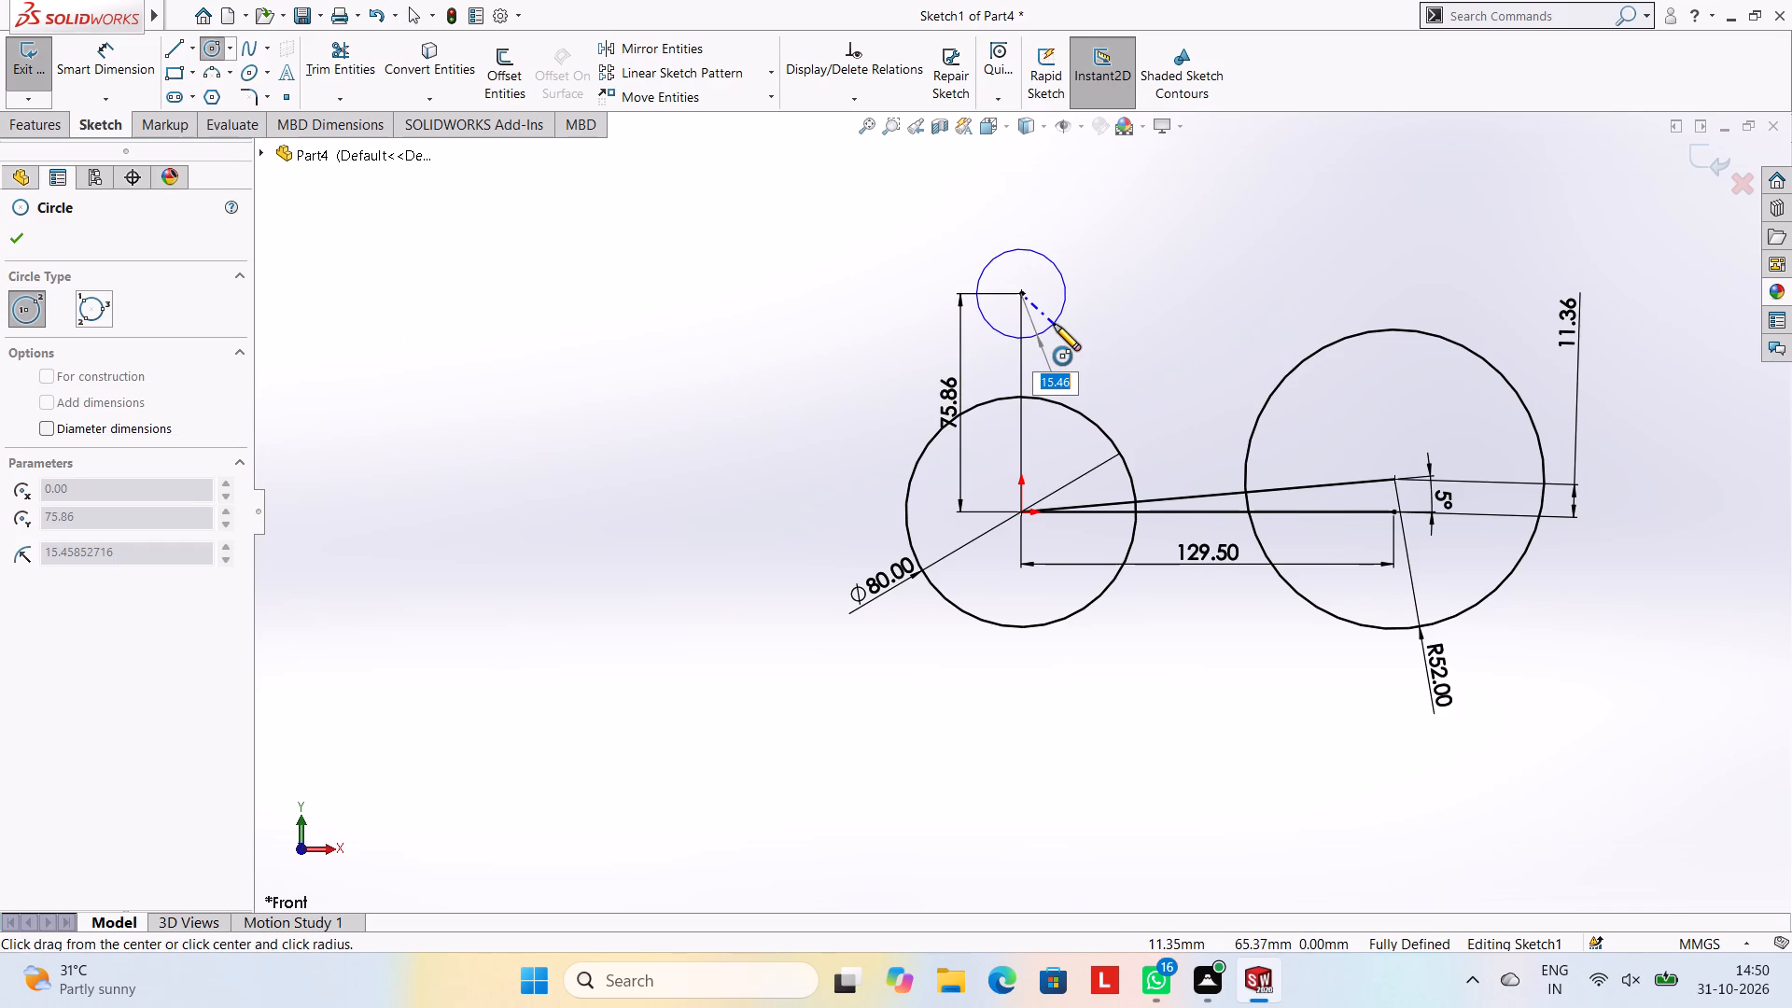
pyautogui.write('25')
pyautogui.press('Return')
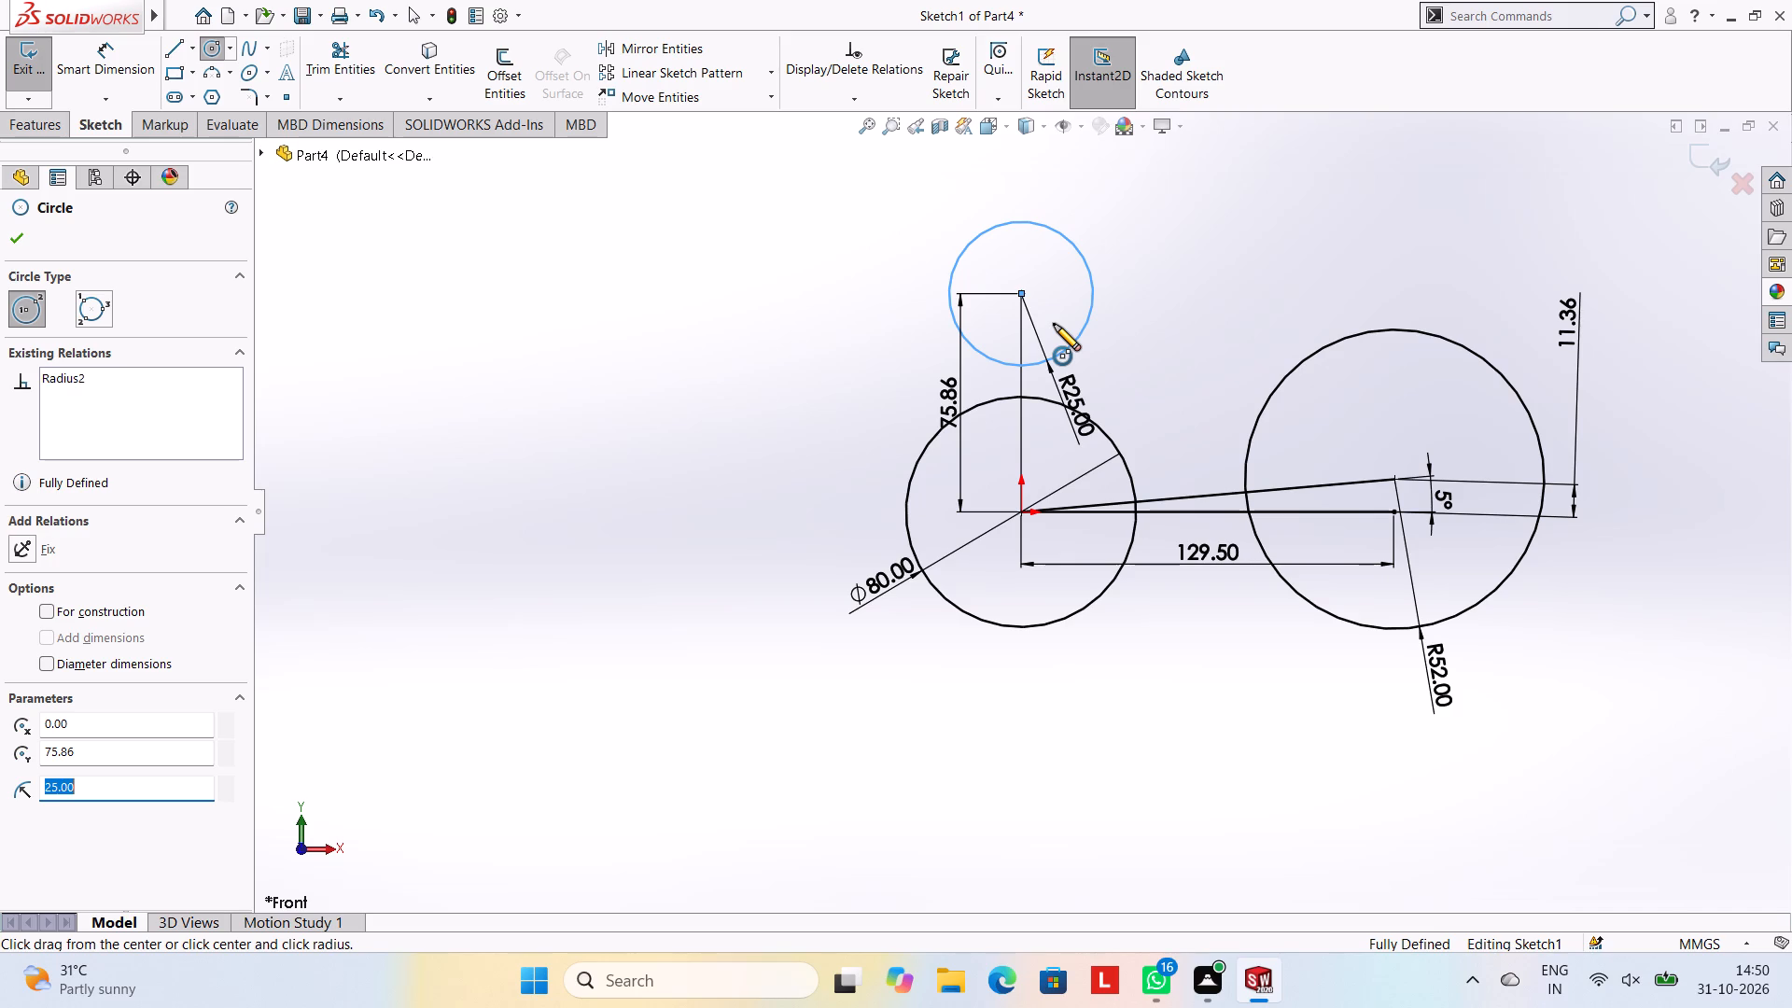
pyautogui.press('Escape')
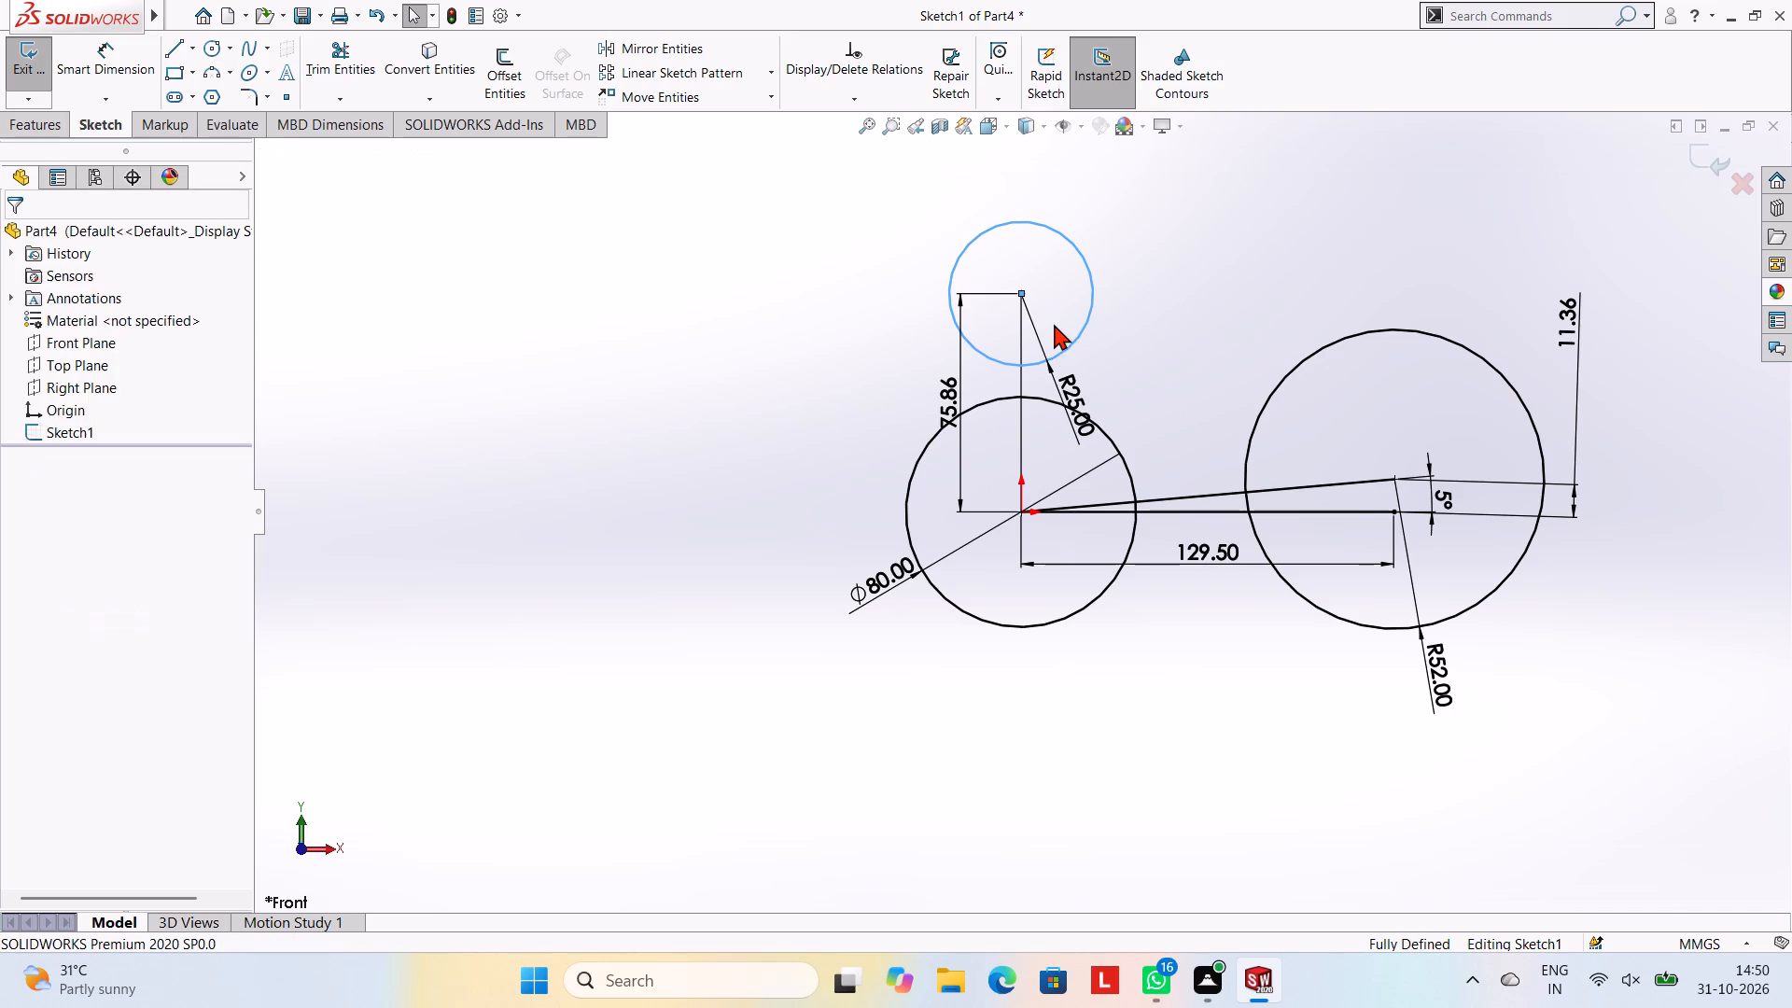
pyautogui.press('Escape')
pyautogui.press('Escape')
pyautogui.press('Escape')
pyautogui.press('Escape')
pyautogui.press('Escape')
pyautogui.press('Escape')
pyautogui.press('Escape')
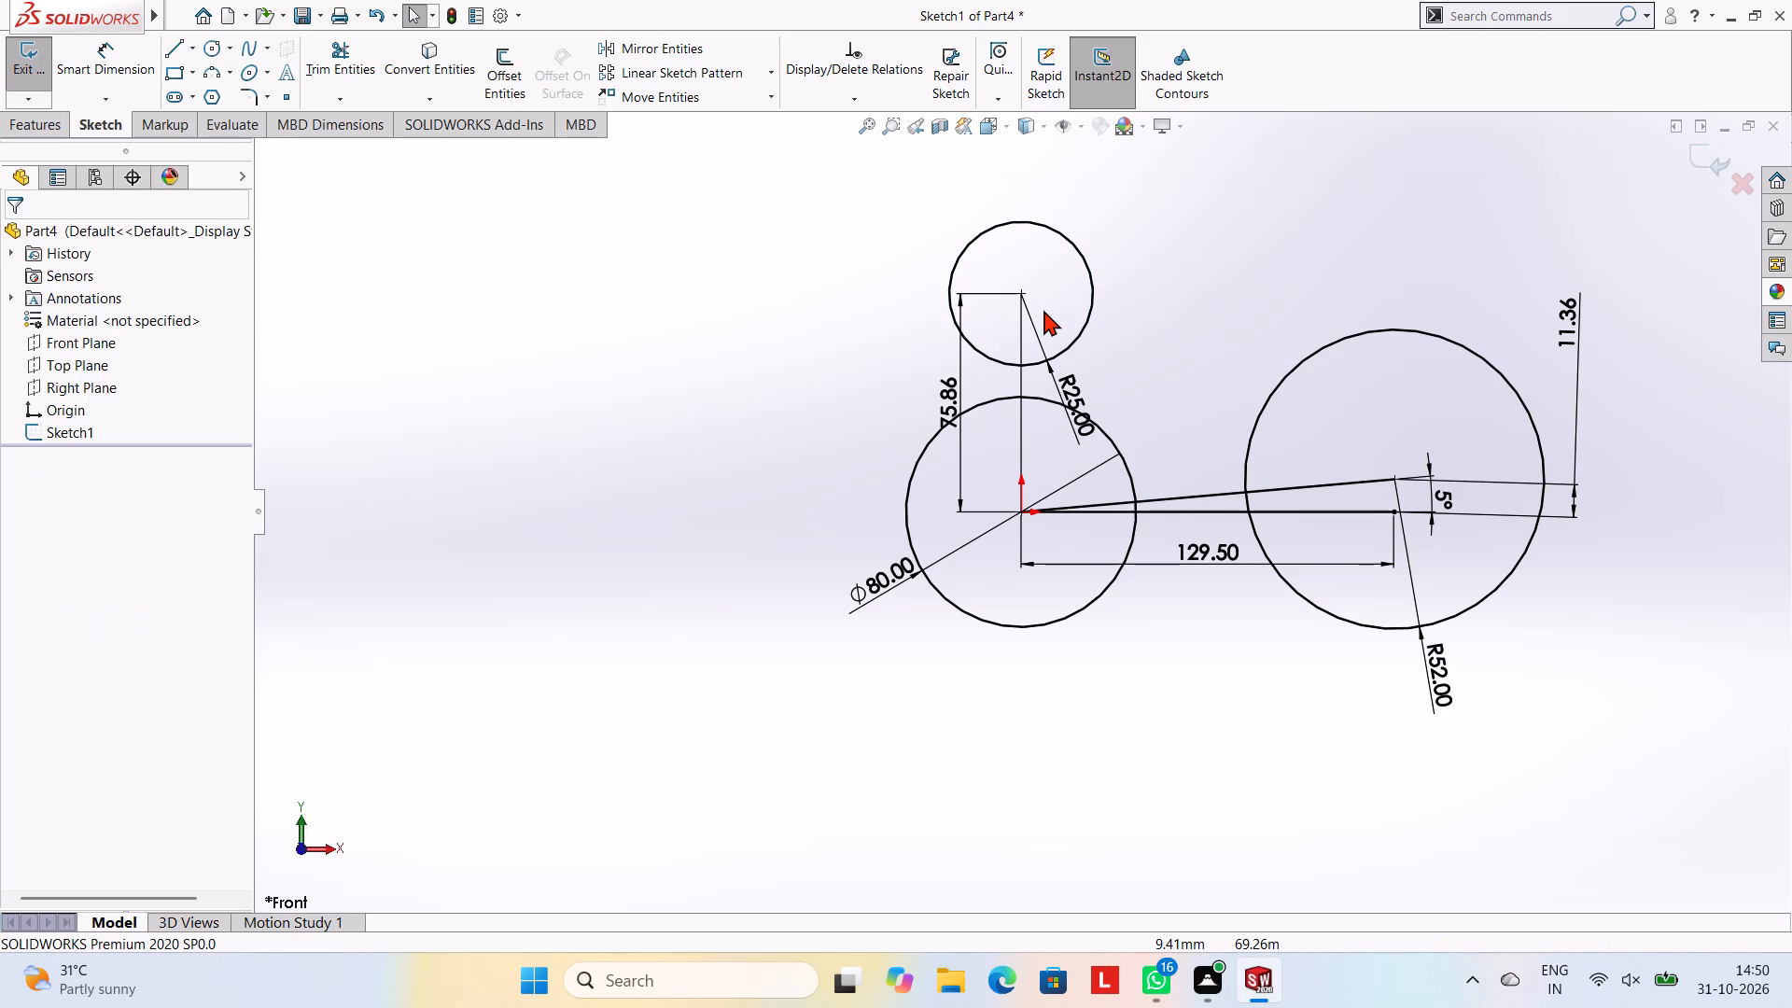
# Sketch a sloping line about 142 mm long joining the top of the 25 mm radius circle to the top of the 52 mm radius circle.
pyautogui.click(175, 46)
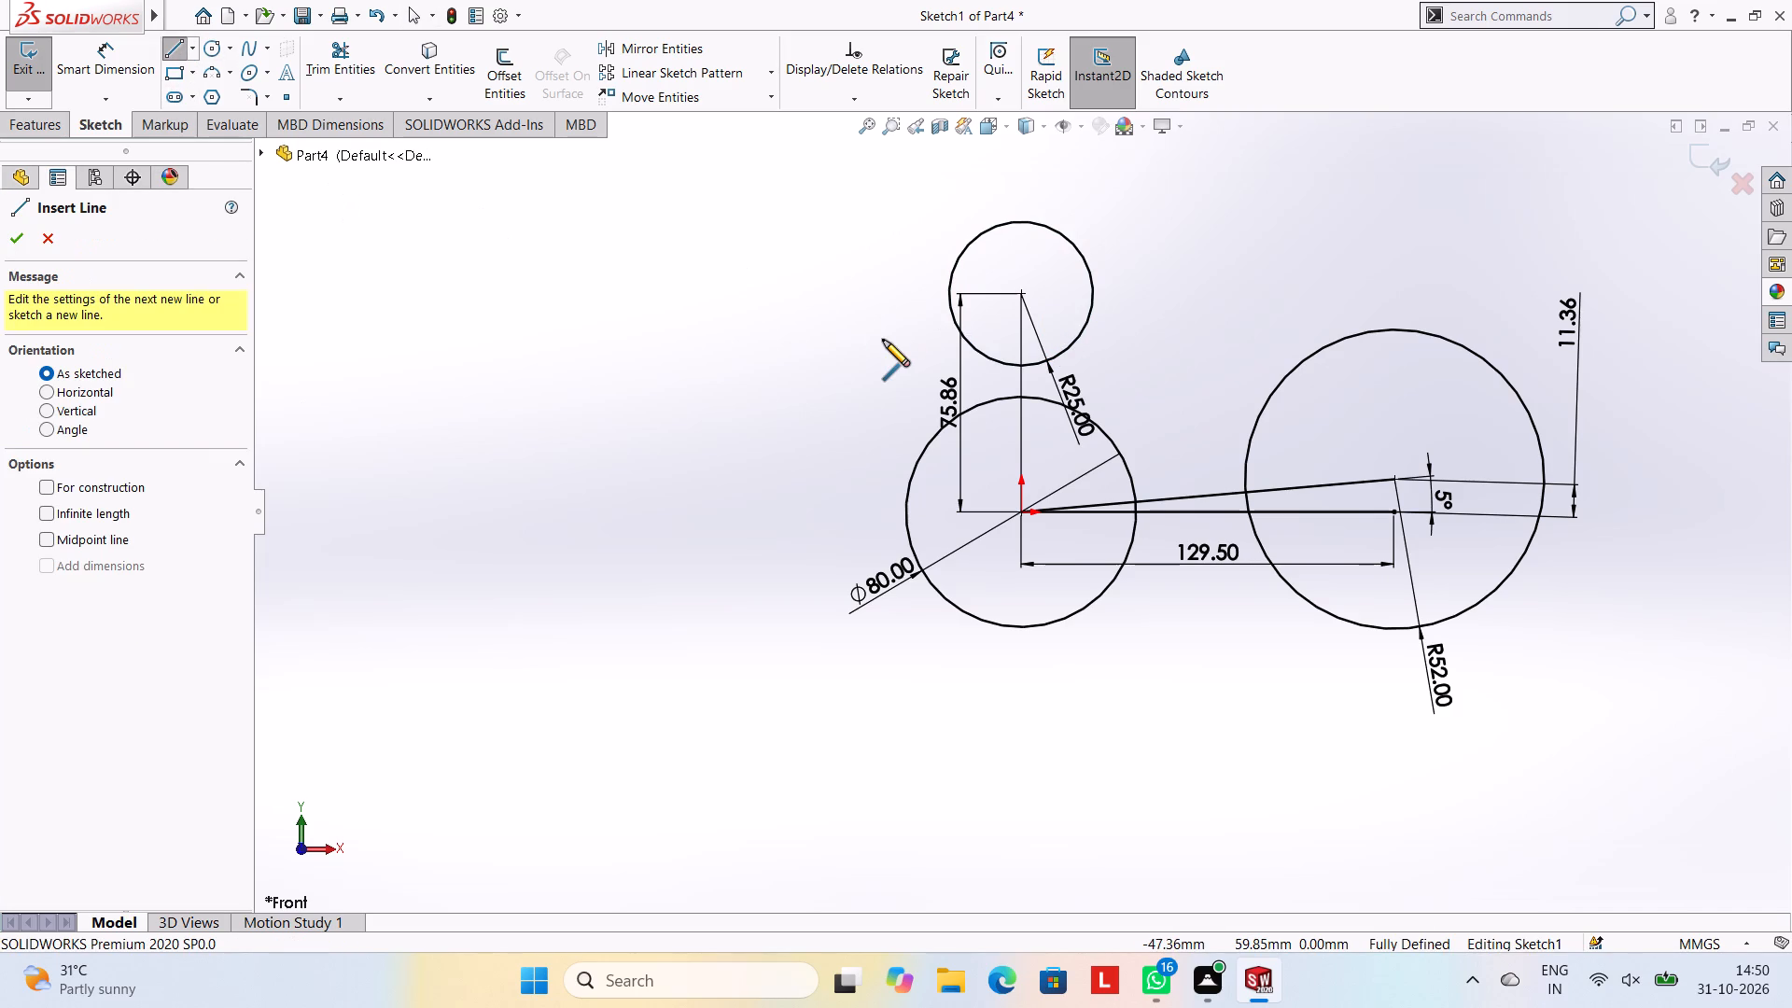
pyautogui.click(1035, 220)
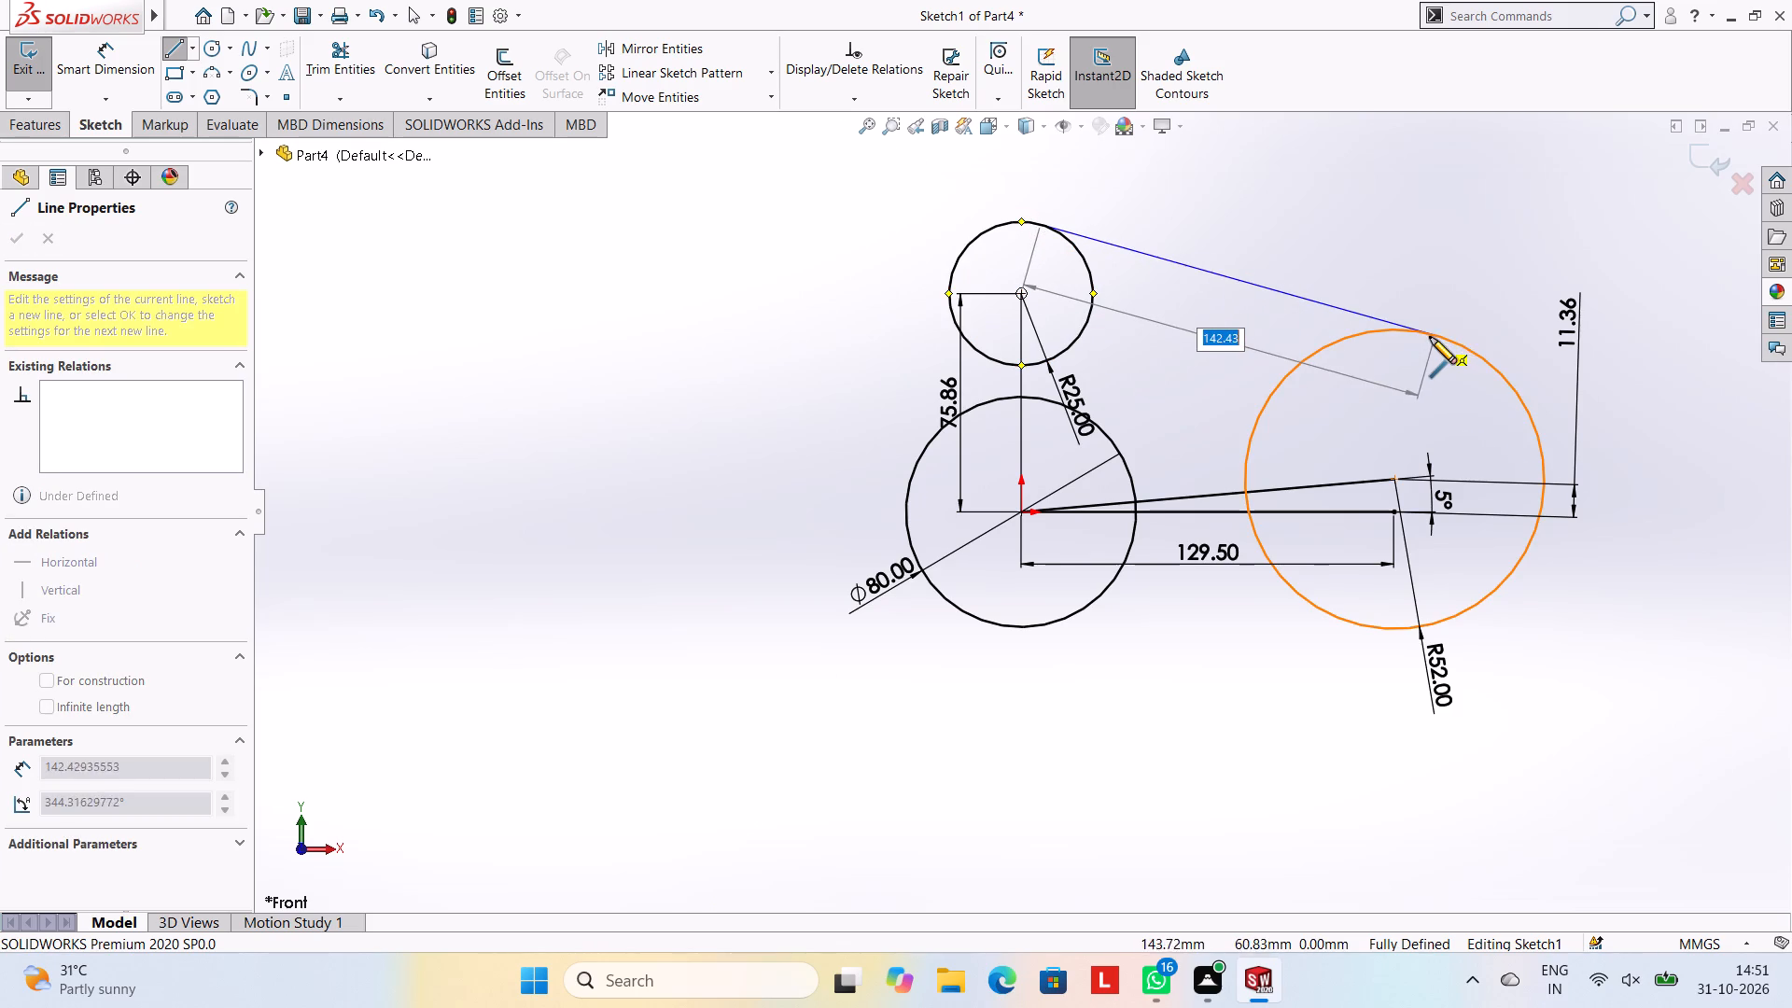
pyautogui.click(1436, 337)
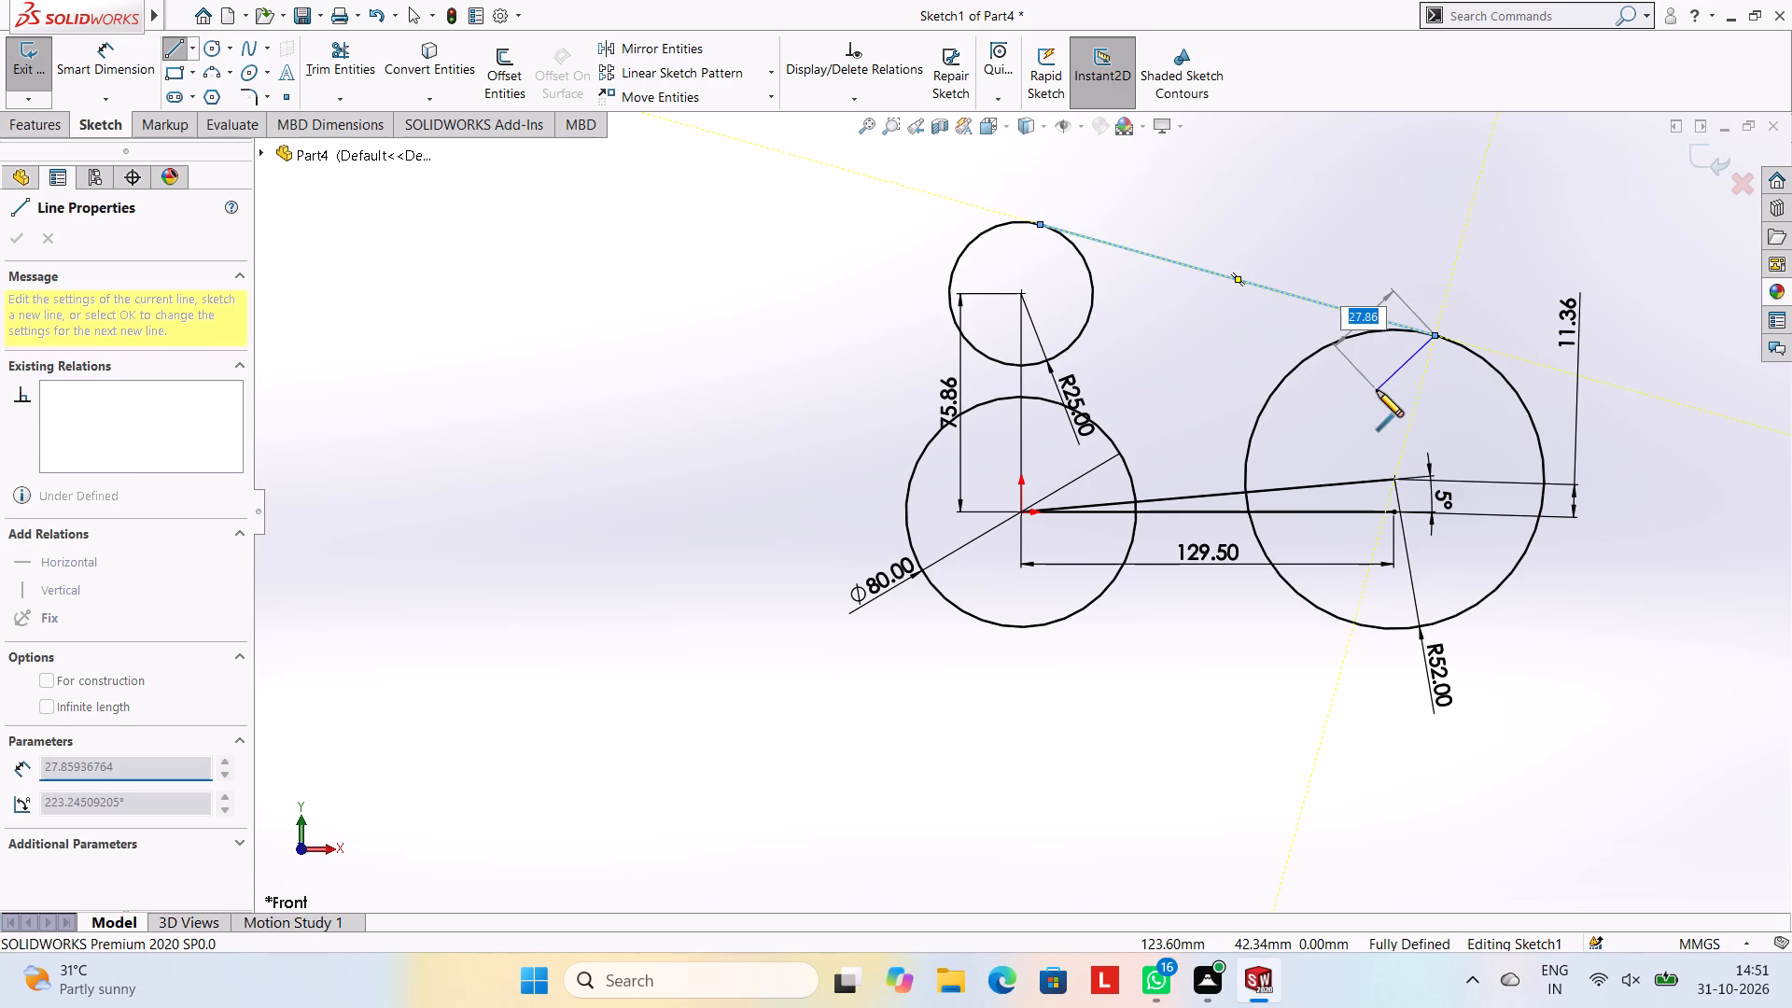
pyautogui.press('Escape')
pyautogui.press('Escape')
pyautogui.press('Escape')
pyautogui.press('Escape')
pyautogui.press('Escape')
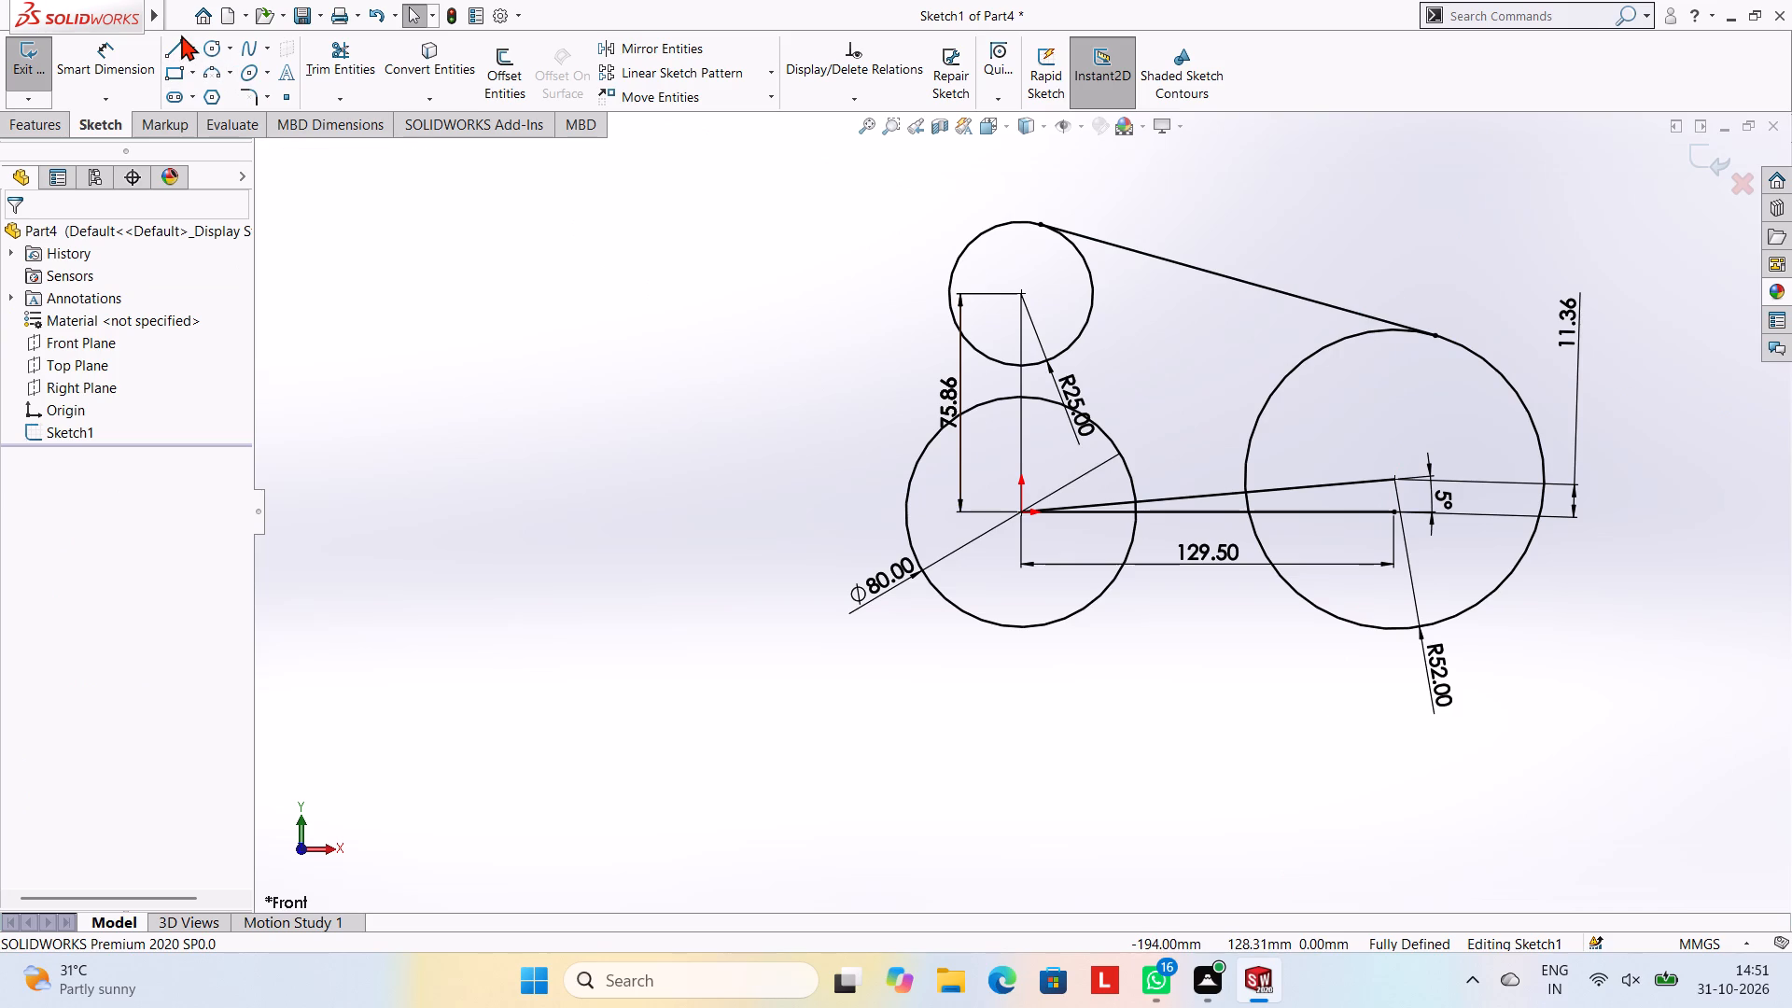
# Sketch a line from the bottom of the 80 mm diameter circle to the bottom of the 52 mm radius circle.
pyautogui.click(180, 39)
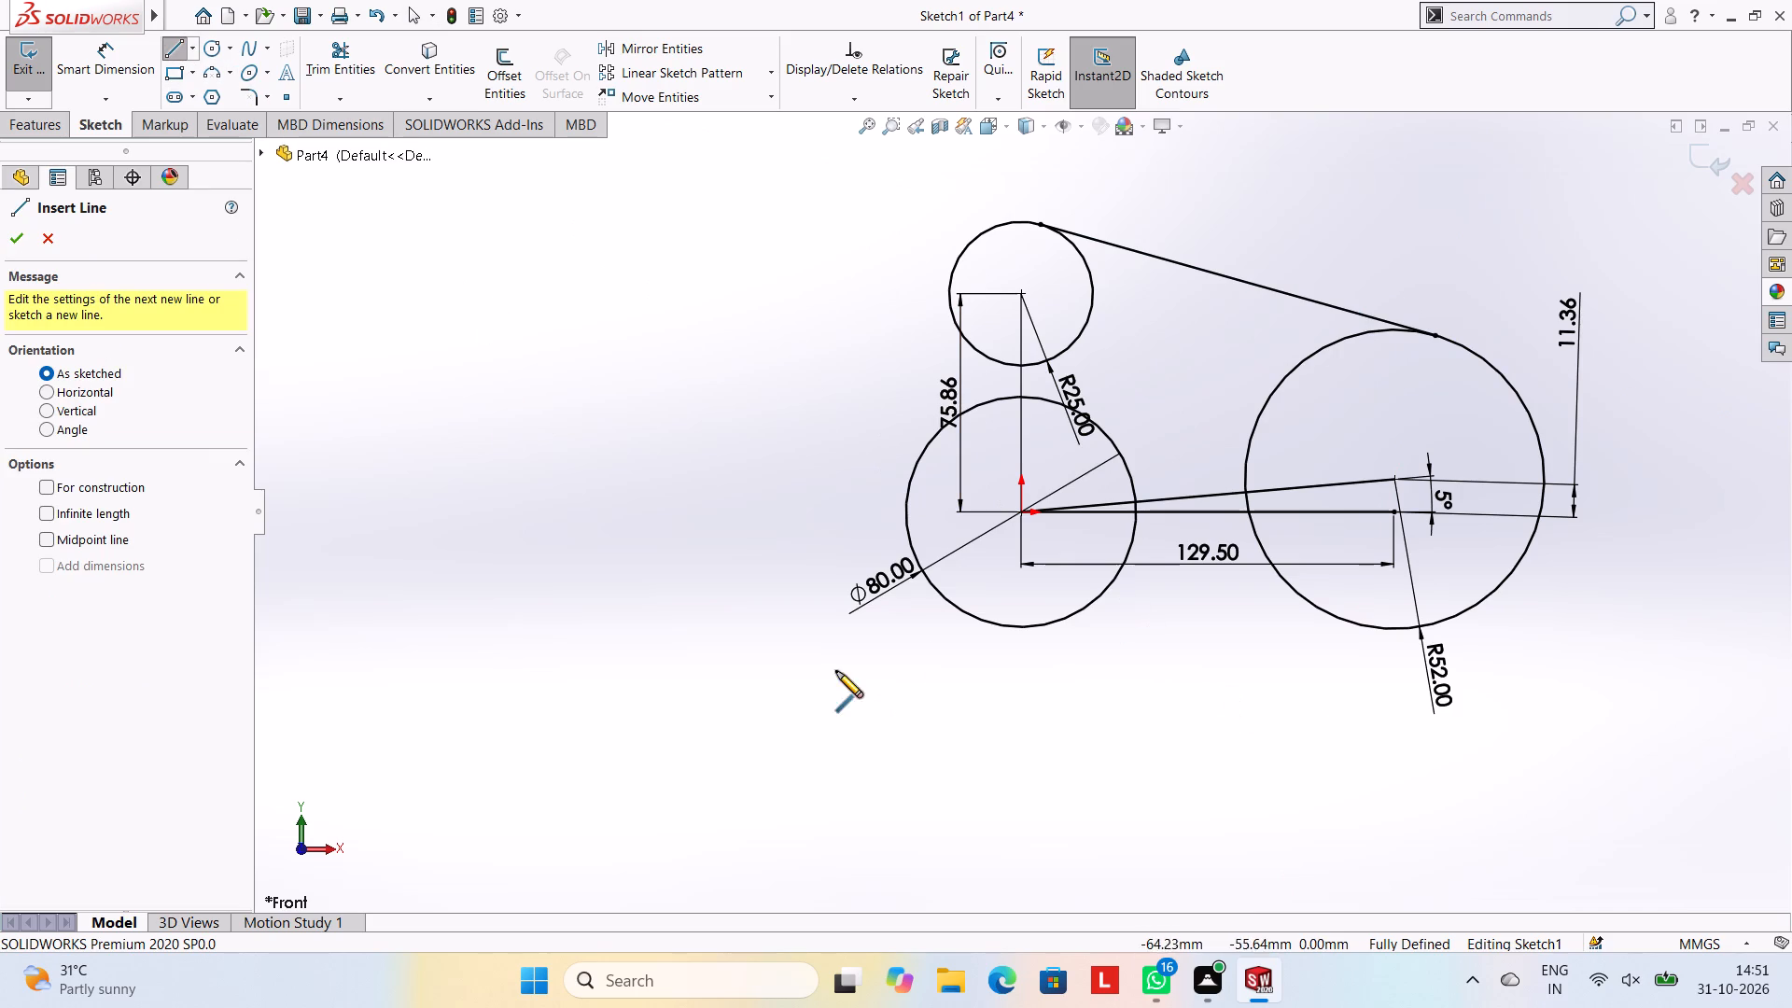
pyautogui.click(1020, 627)
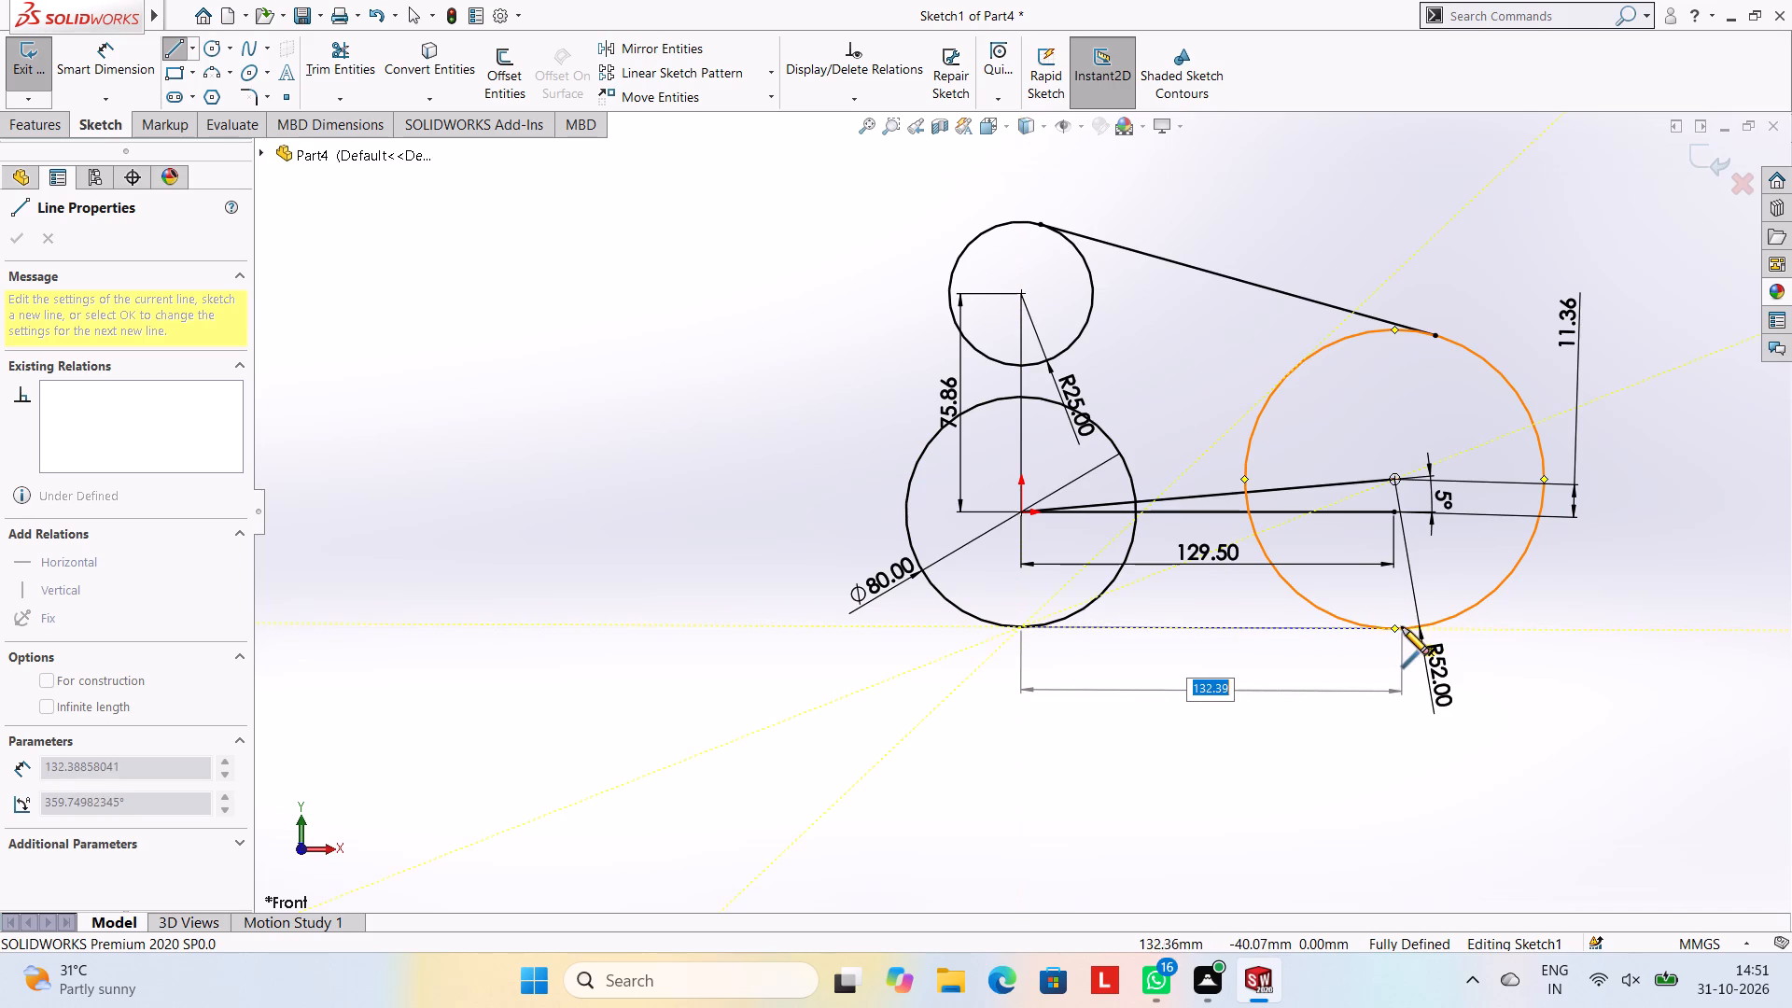
pyautogui.click(1393, 627)
pyautogui.press('Escape')
pyautogui.press('Escape')
pyautogui.press('Escape')
pyautogui.press('Escape')
pyautogui.press('Escape')
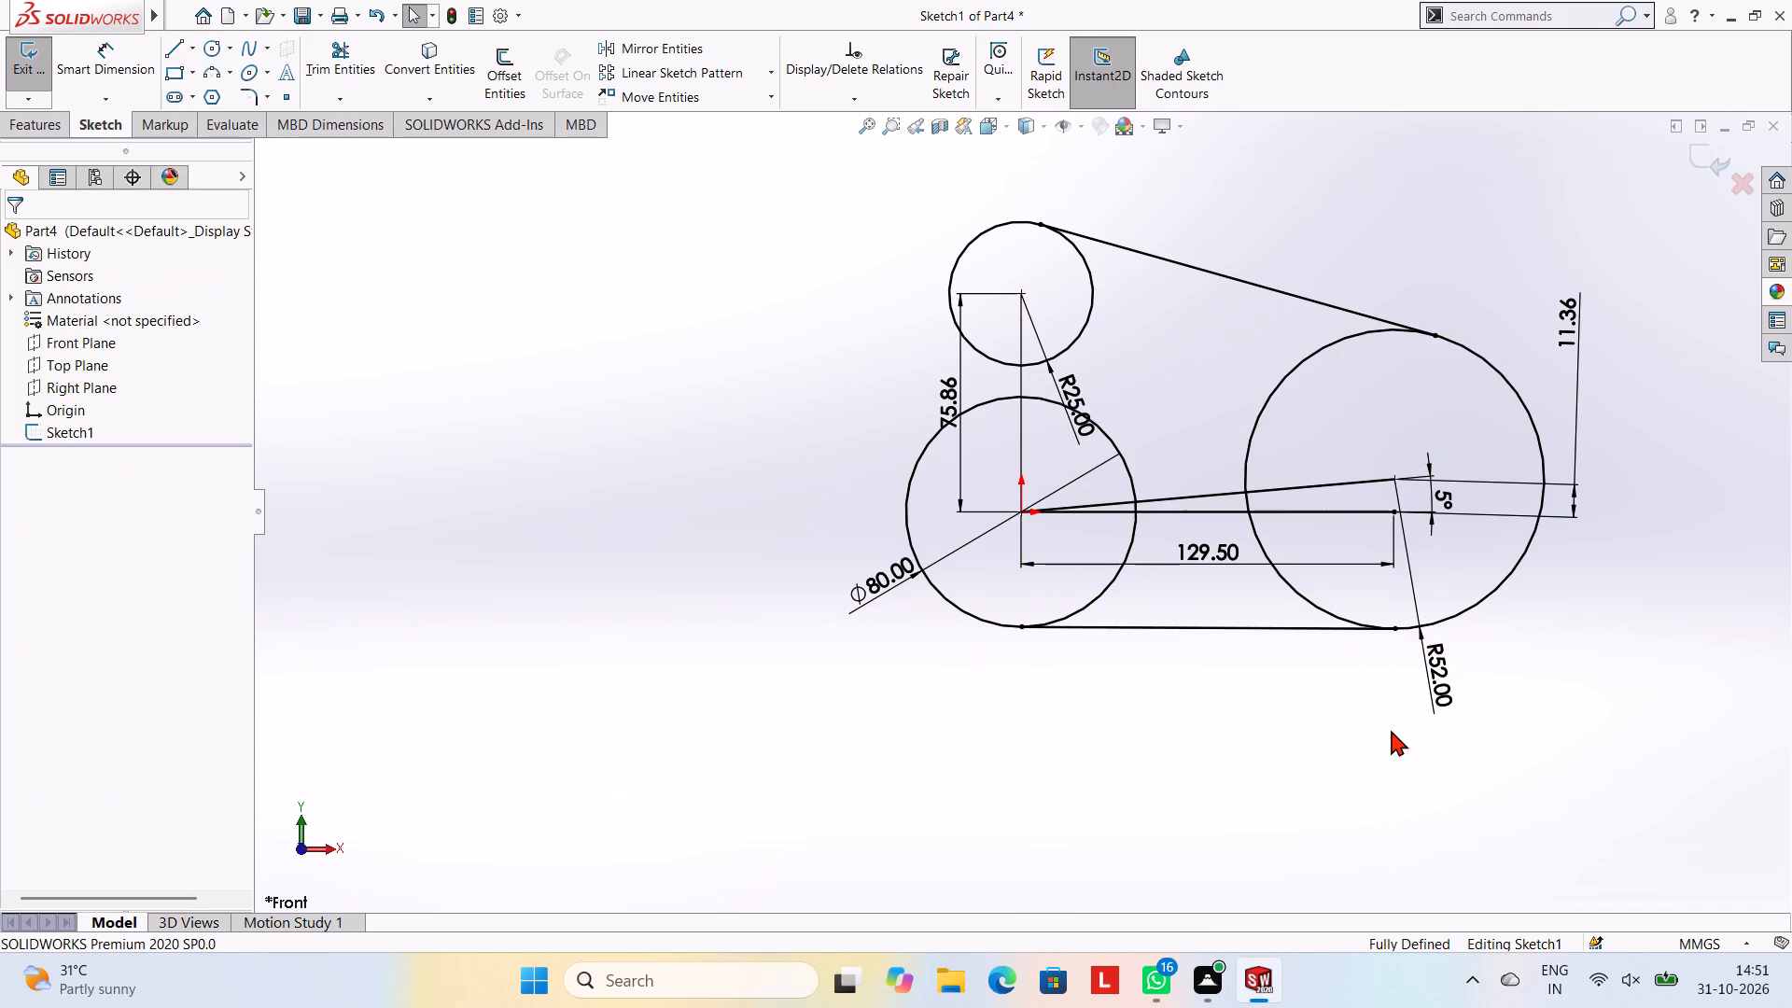
pyautogui.press('Escape')
pyautogui.press('Escape')
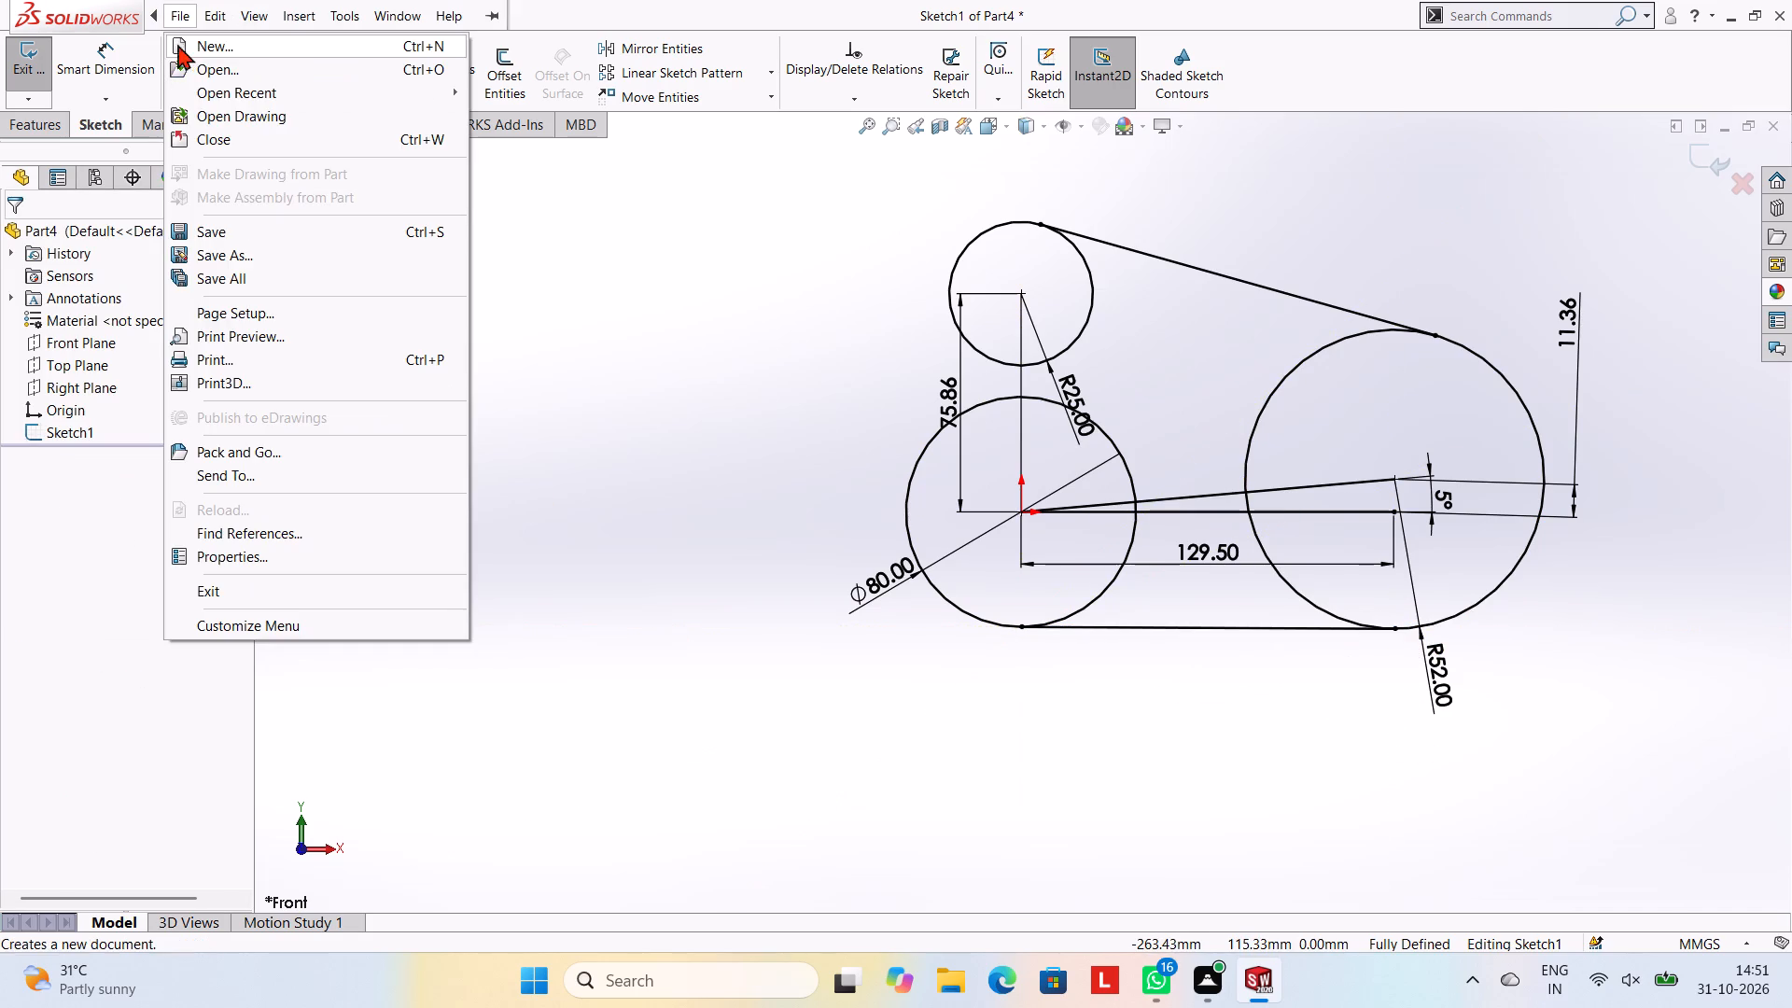
# Sketch a line joining the outer left sides of the 25 mm radius circle and the 80 mm diameter circle.
pyautogui.click(560, 215)
pyautogui.click(170, 46)
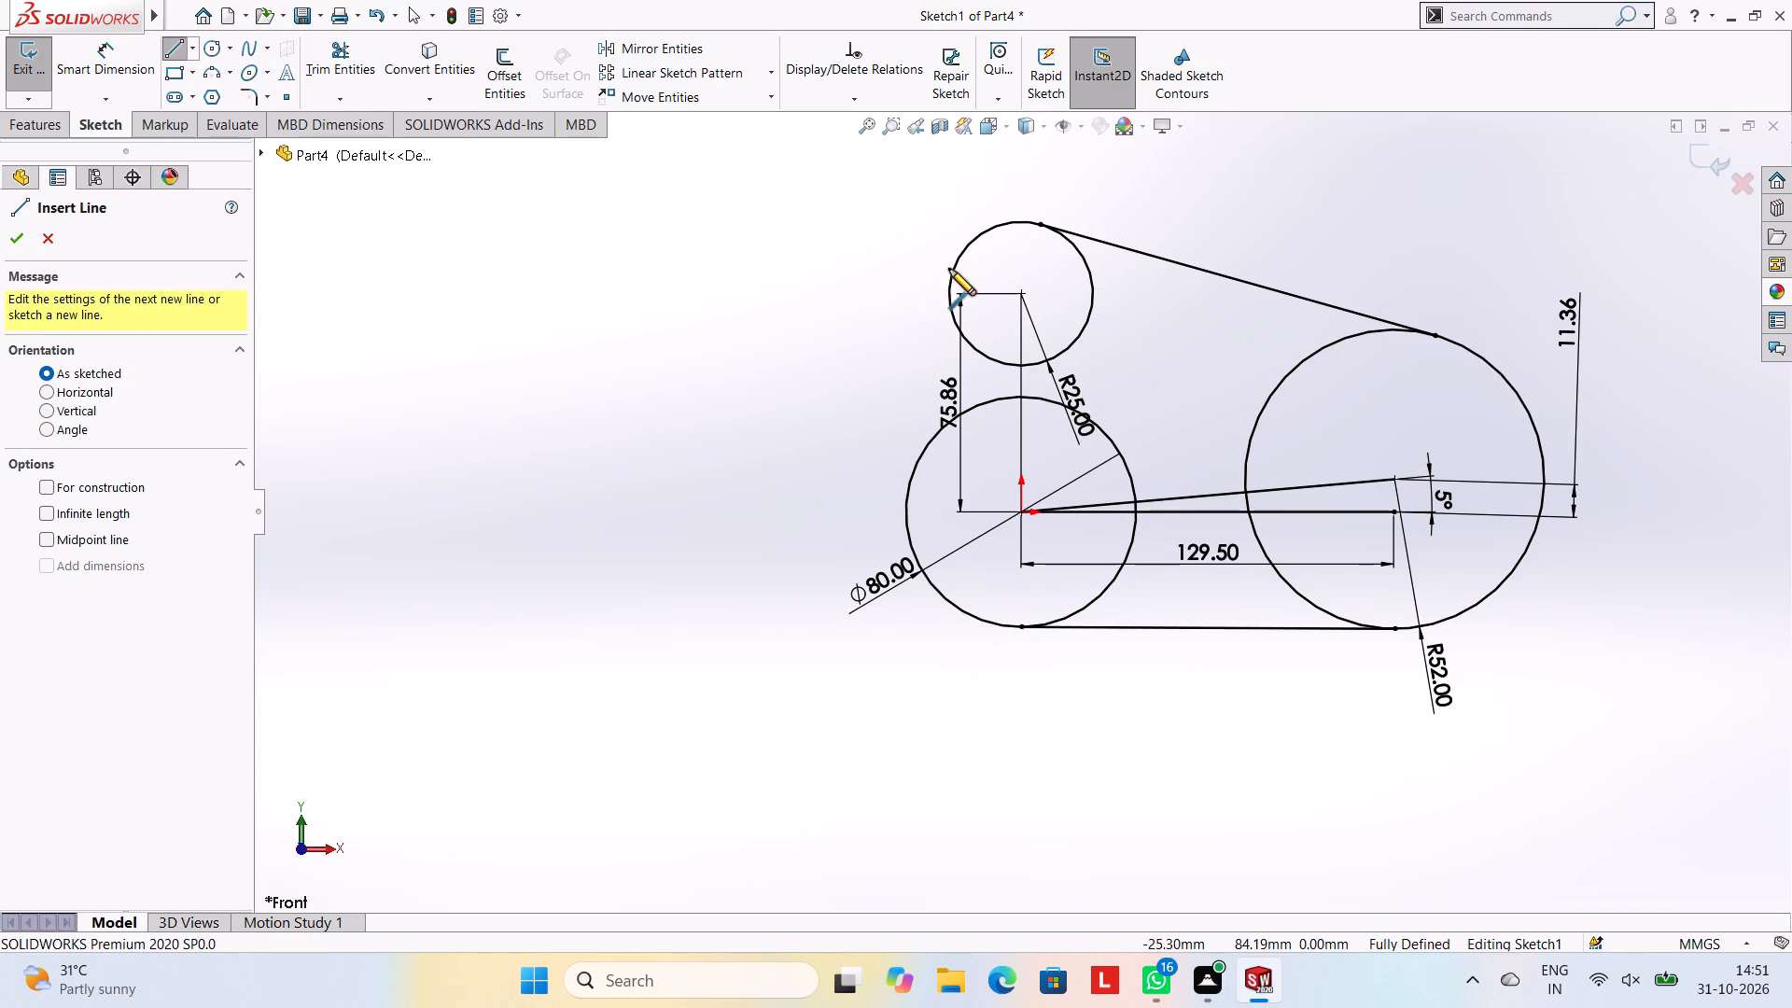
pyautogui.click(954, 269)
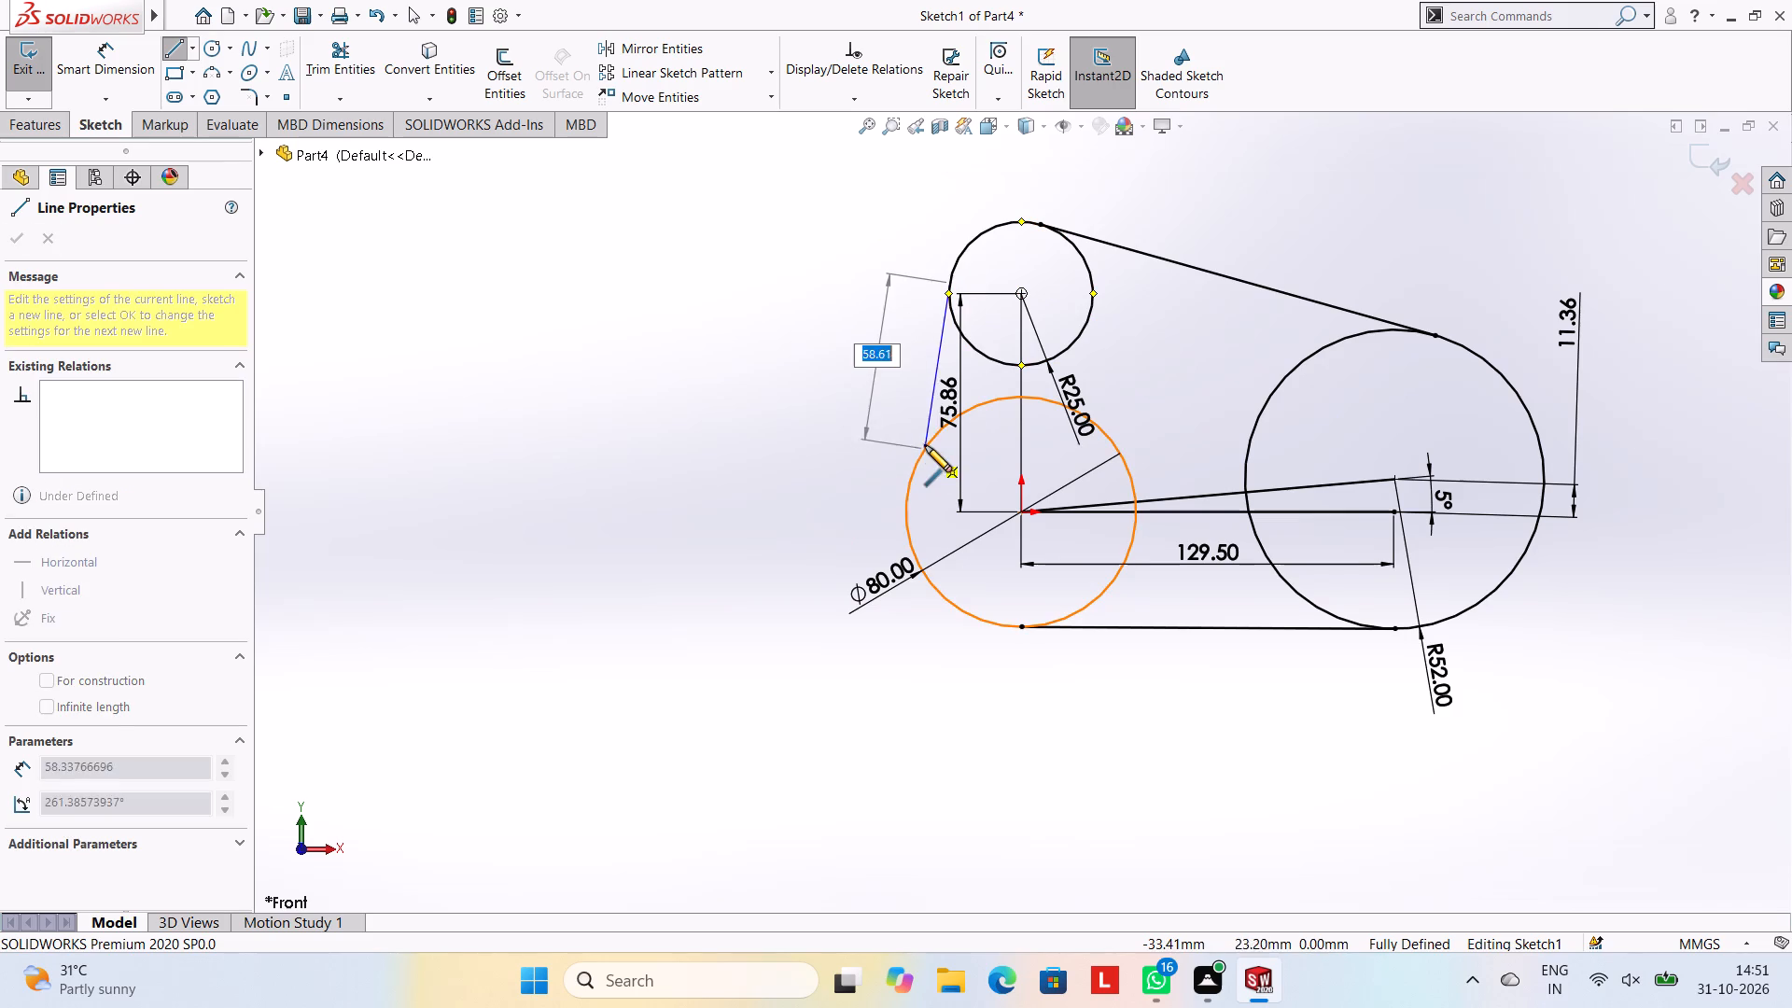
pyautogui.click(908, 490)
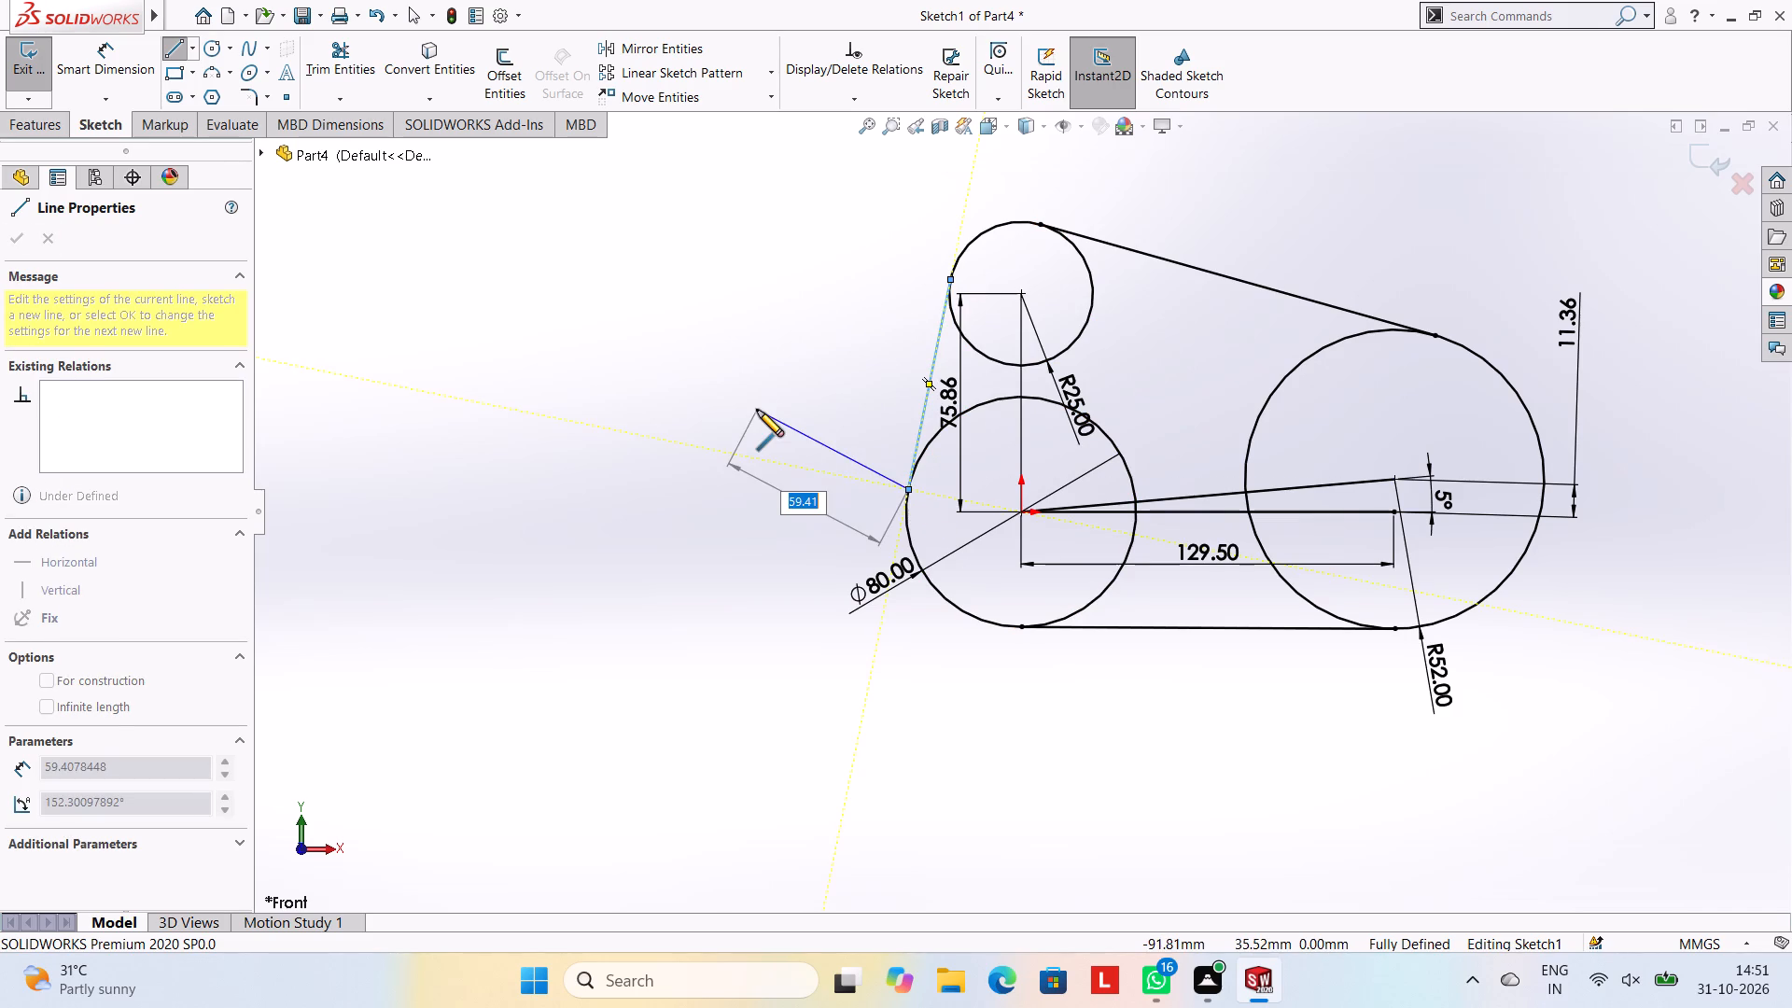
pyautogui.press('Escape')
pyautogui.press('Escape')
pyautogui.press('Escape')
pyautogui.press('Escape')
pyautogui.press('Escape')
pyautogui.press('Escape')
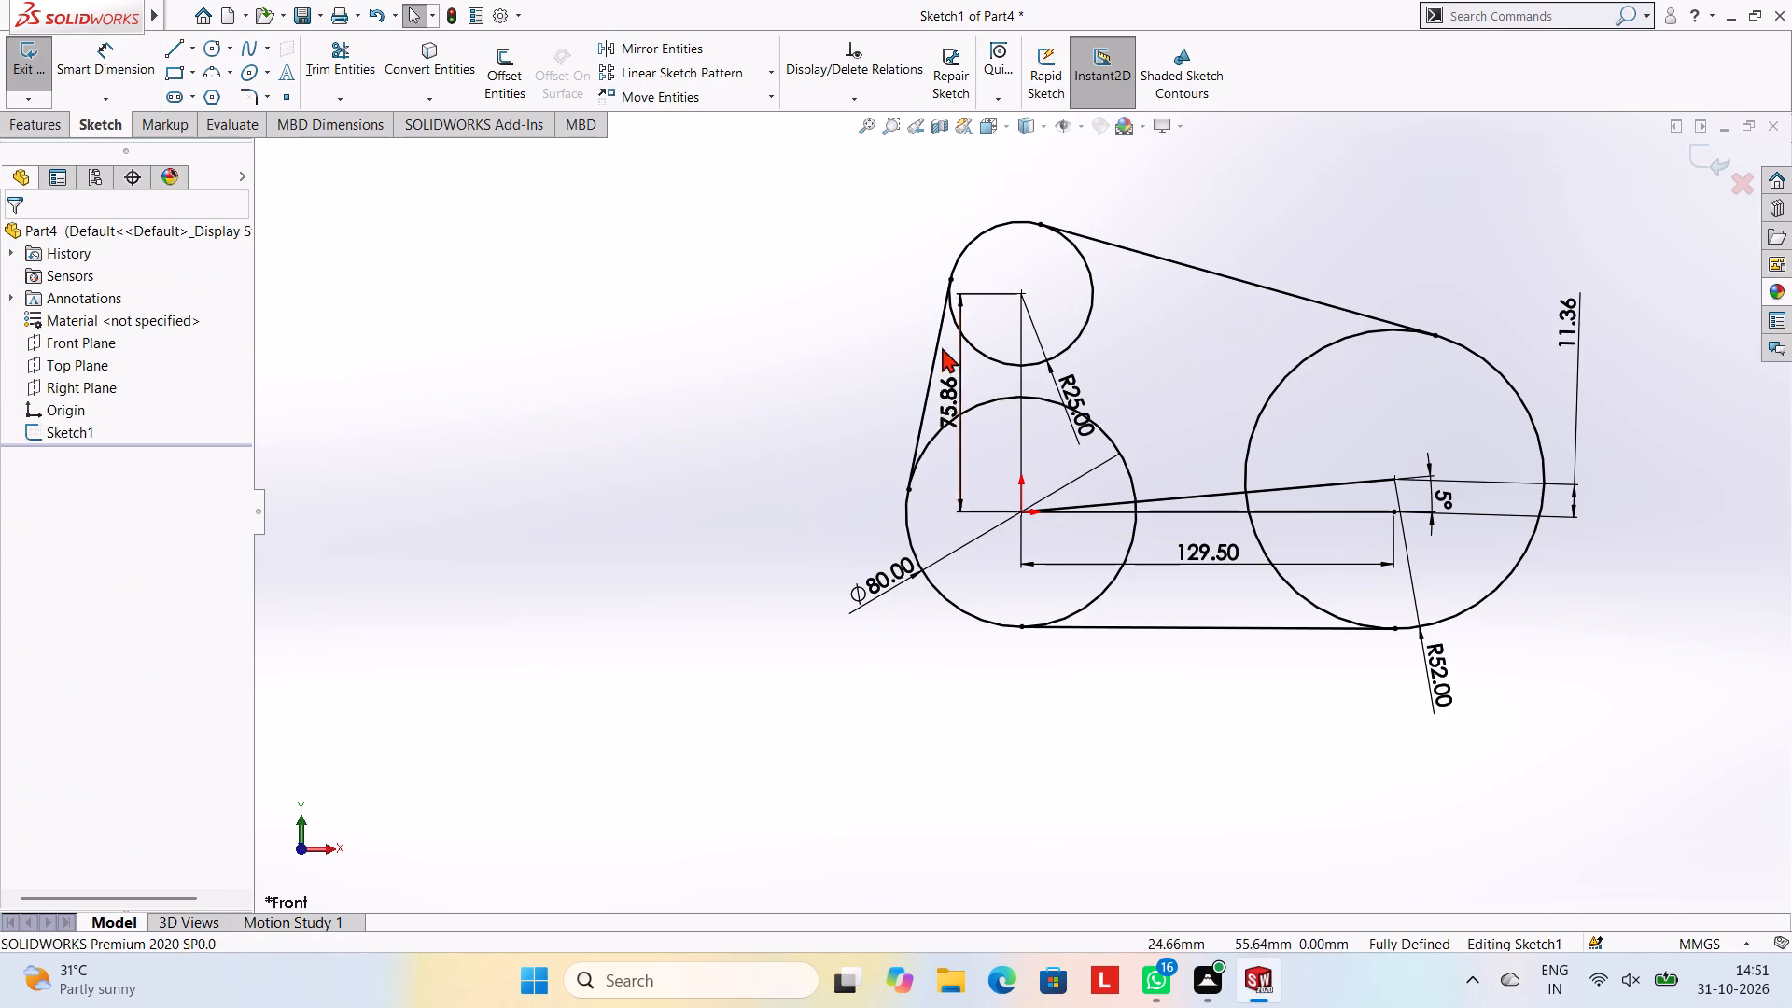
# Trim away the inner arcs of the 25 mm radius and 80 mm diameter circles, including the short remnant between the two centre lines.
pyautogui.click(353, 42)
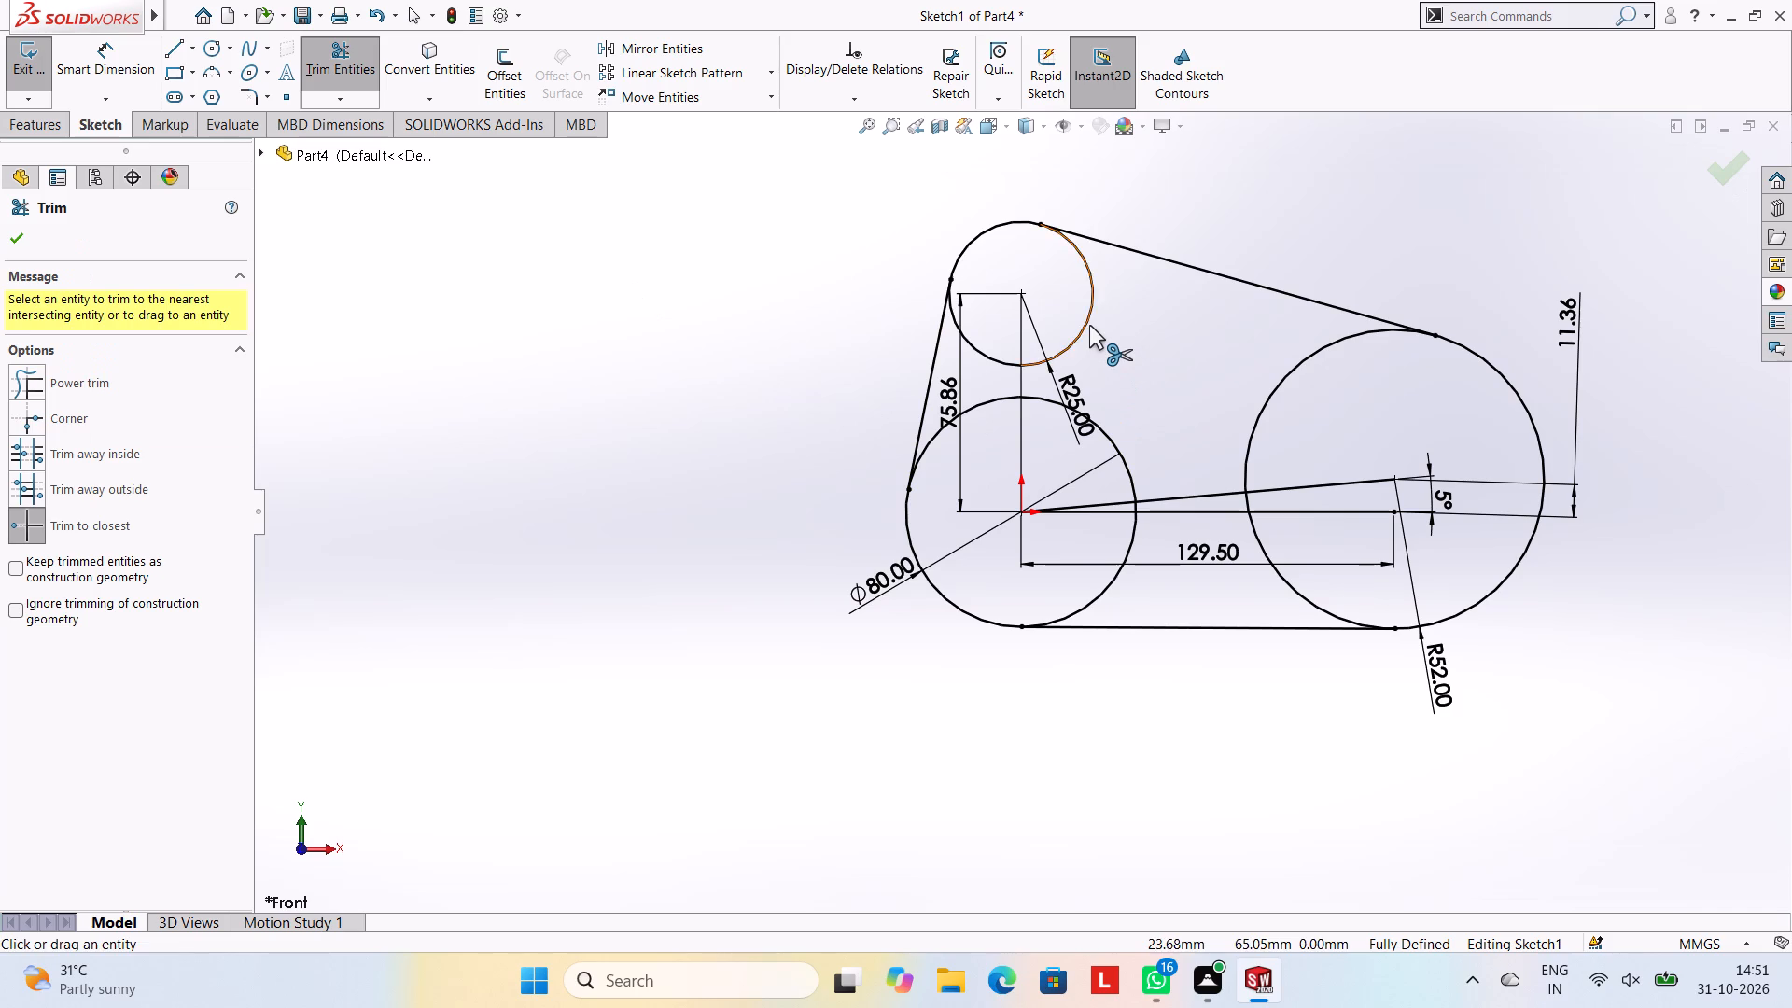
pyautogui.click(1089, 325)
pyautogui.click(996, 359)
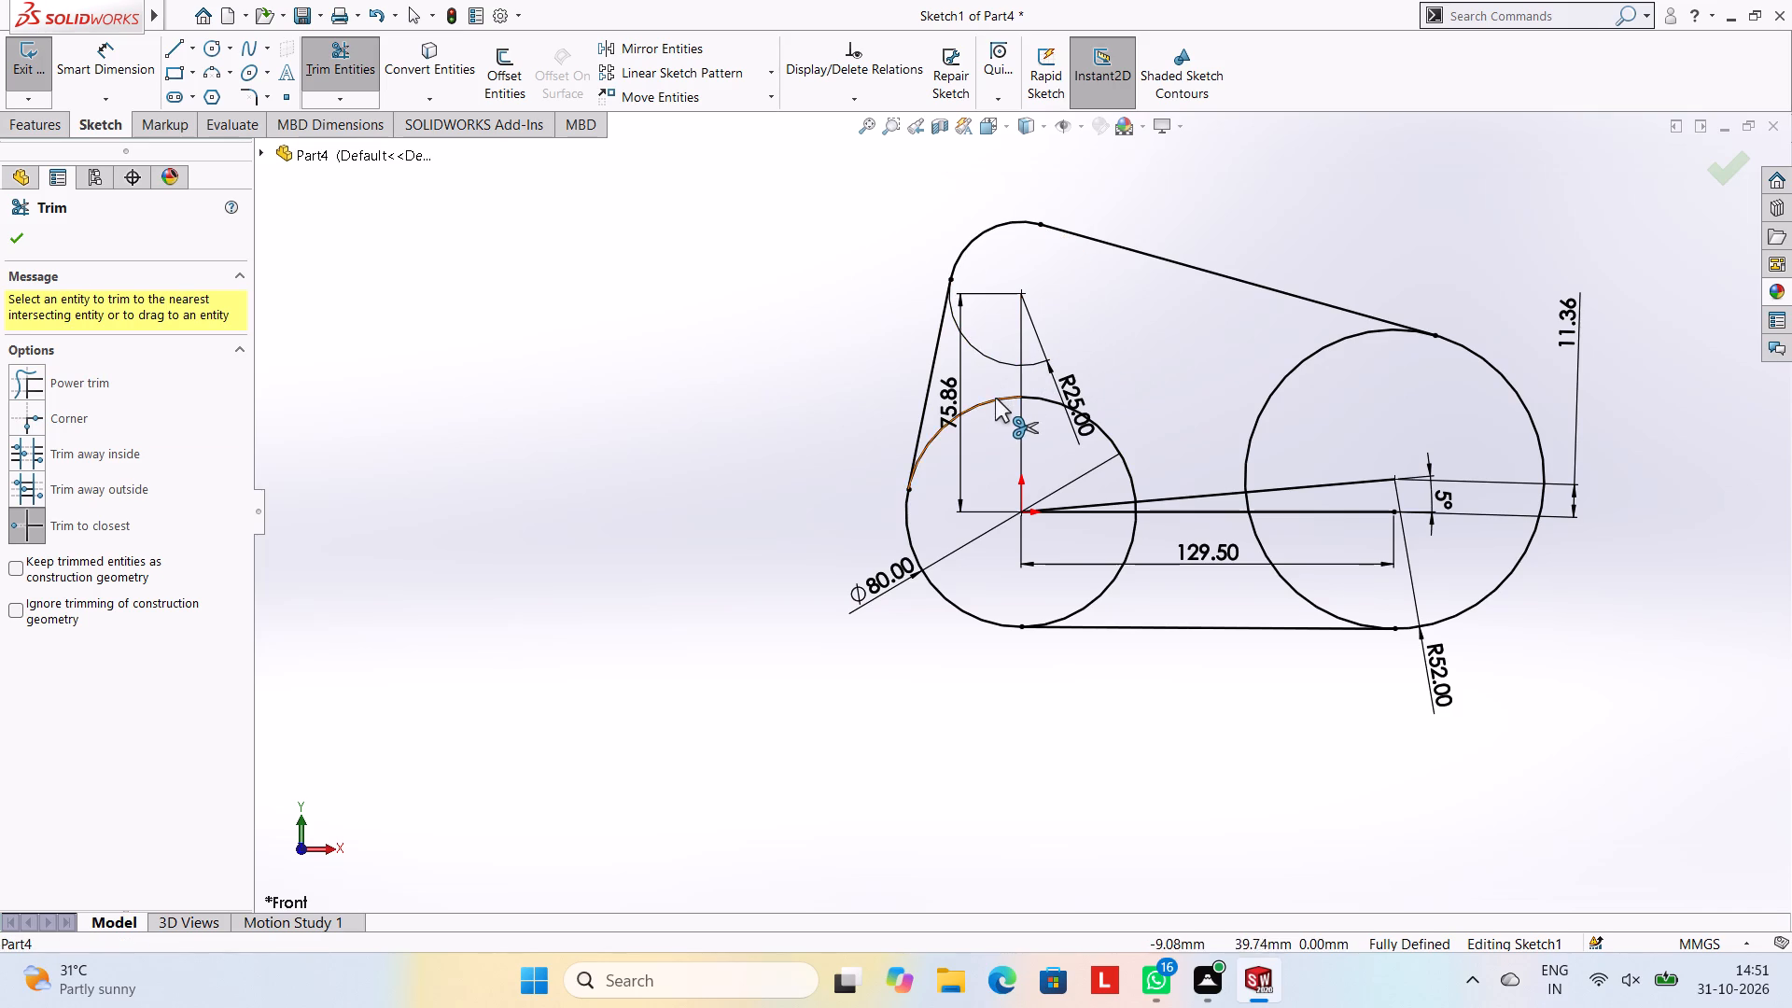
pyautogui.click(995, 400)
pyautogui.click(1043, 401)
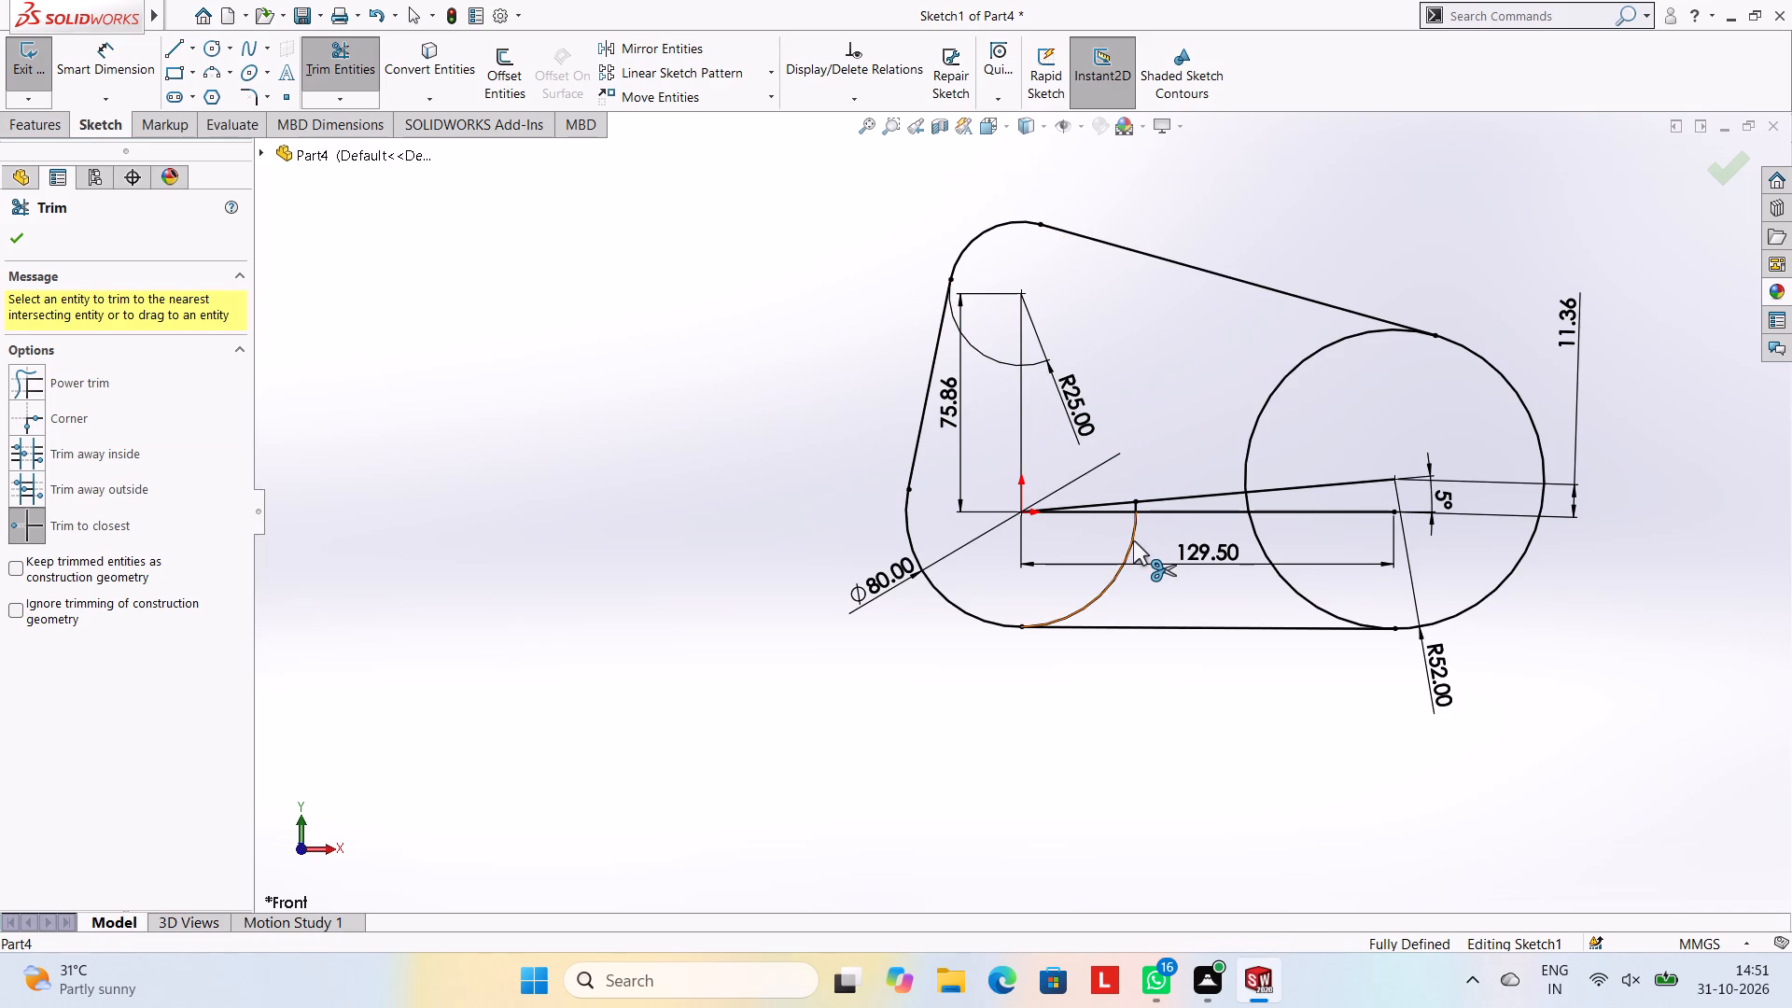
pyautogui.click(1133, 540)
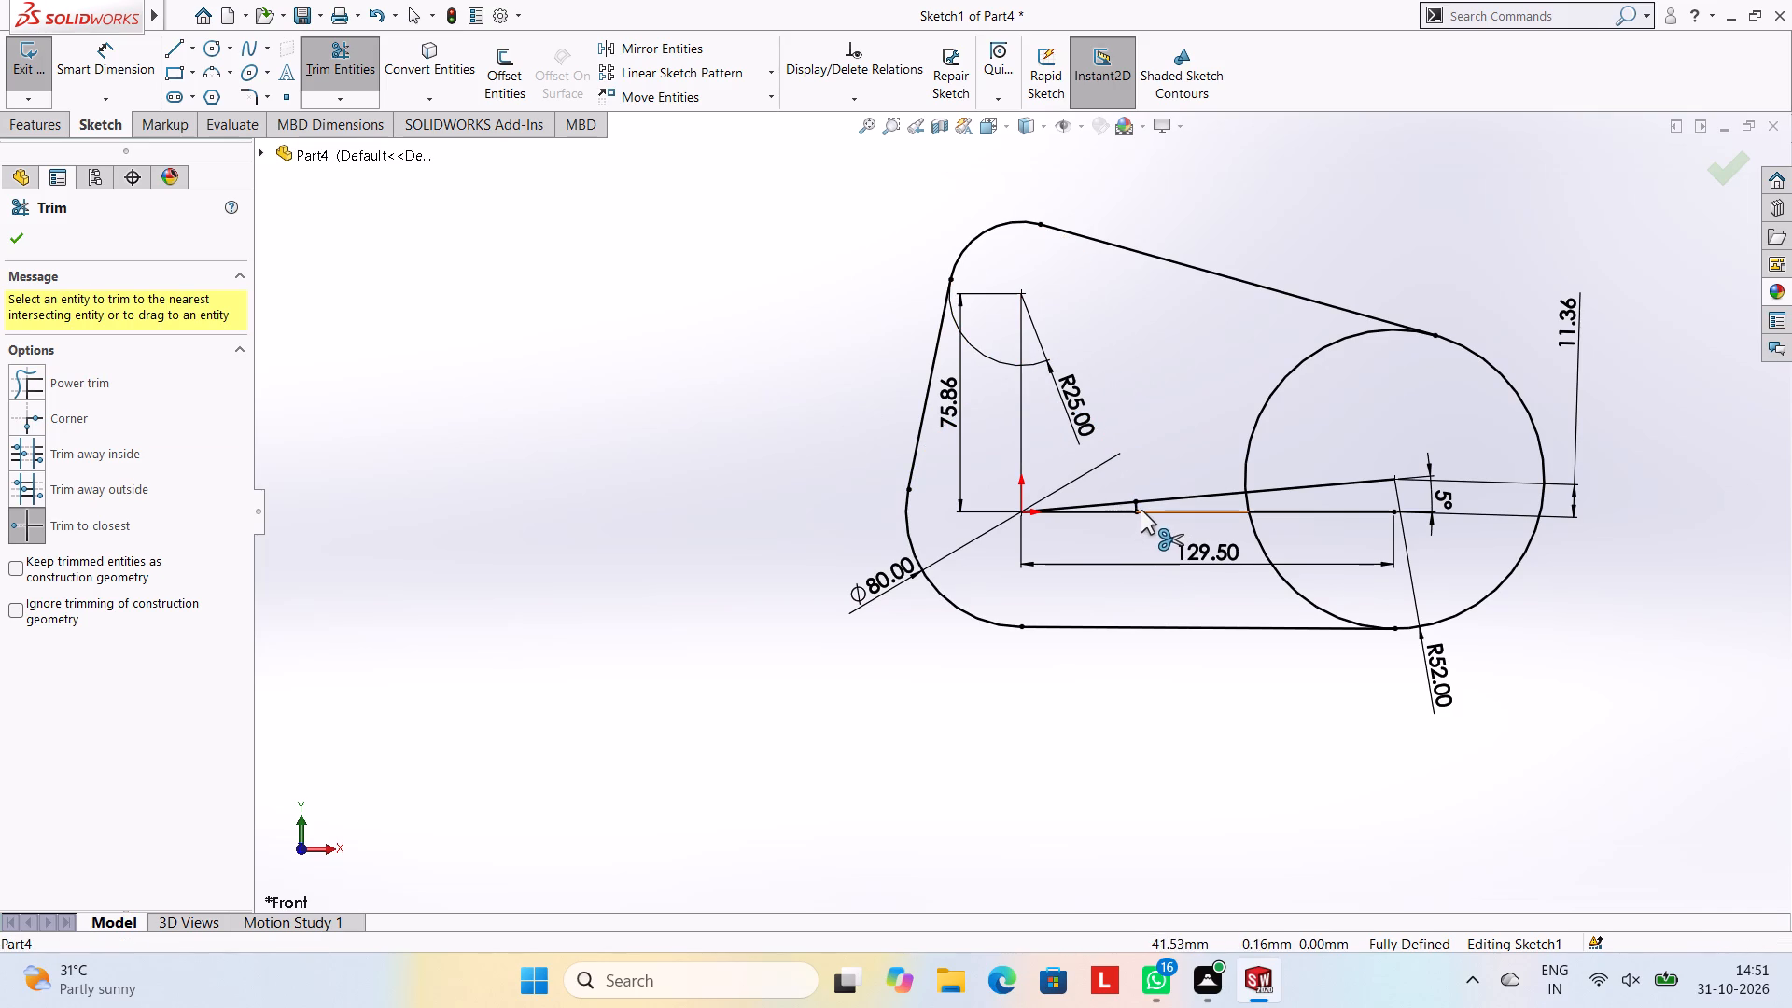
pyautogui.scroll(-5, 1132, 504)
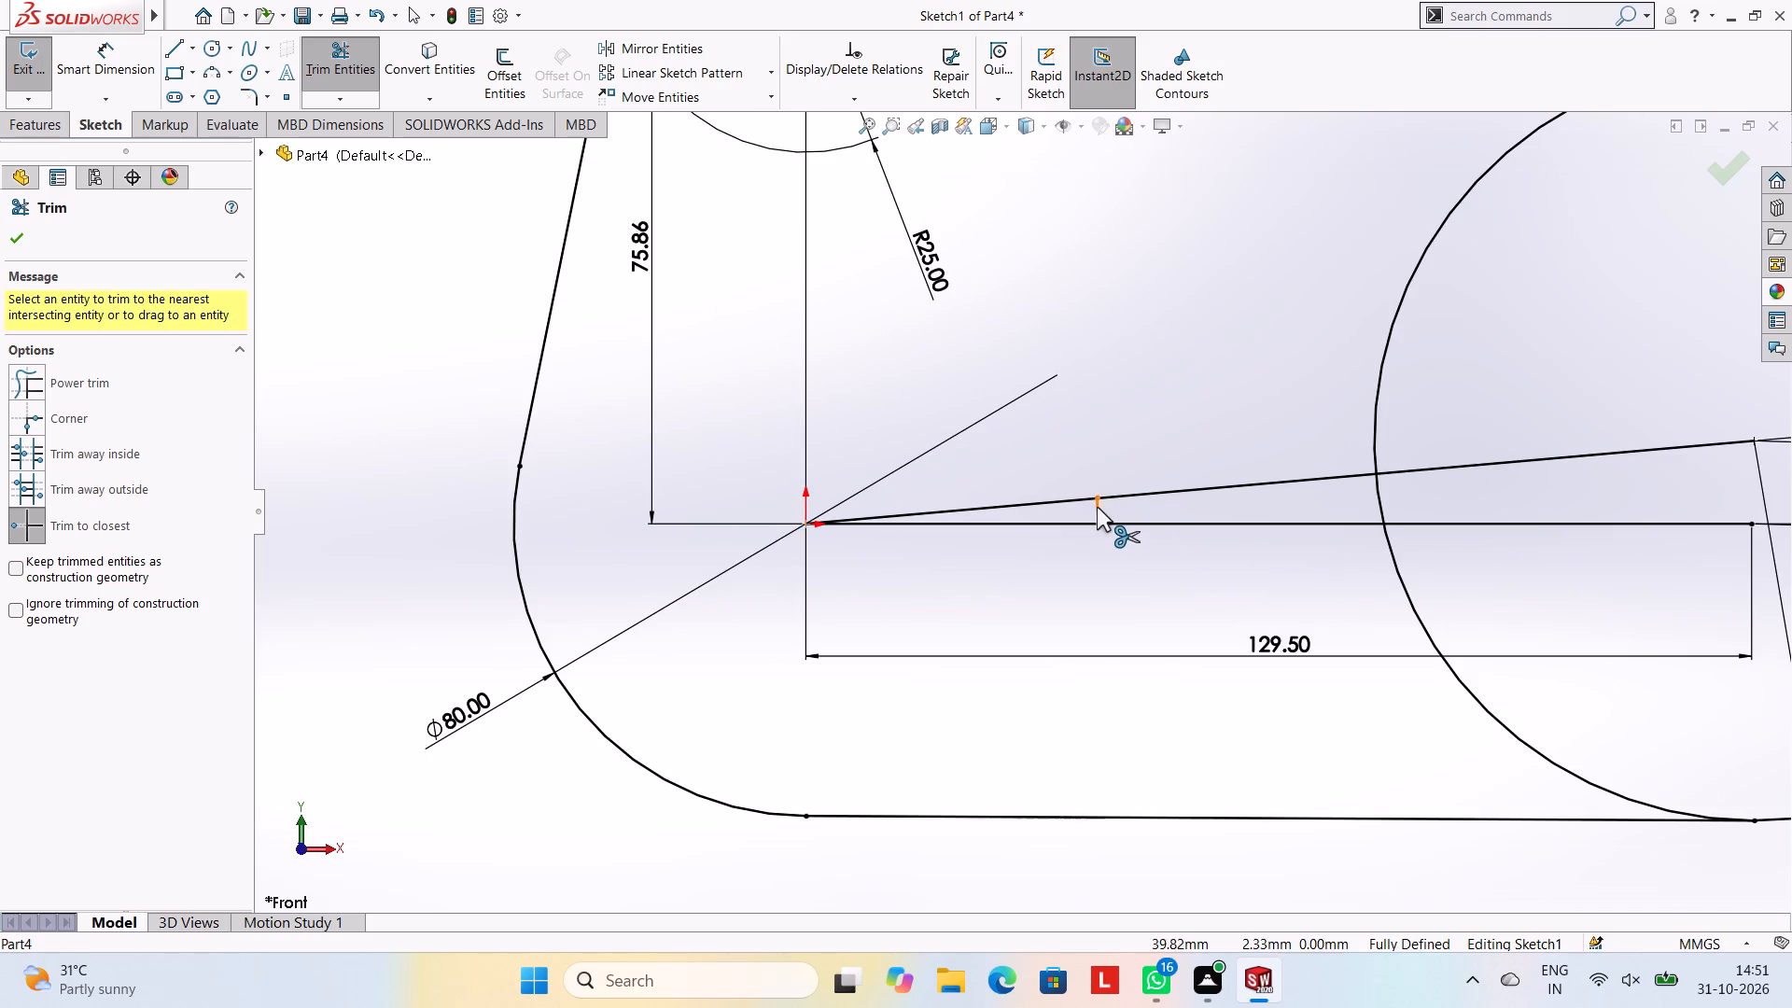
pyautogui.click(1097, 507)
# Trim away the inner arc segments of the 52 mm radius circle, keeping only its outer arc between the connecting lines.
pyautogui.scroll(7, 1220, 520)
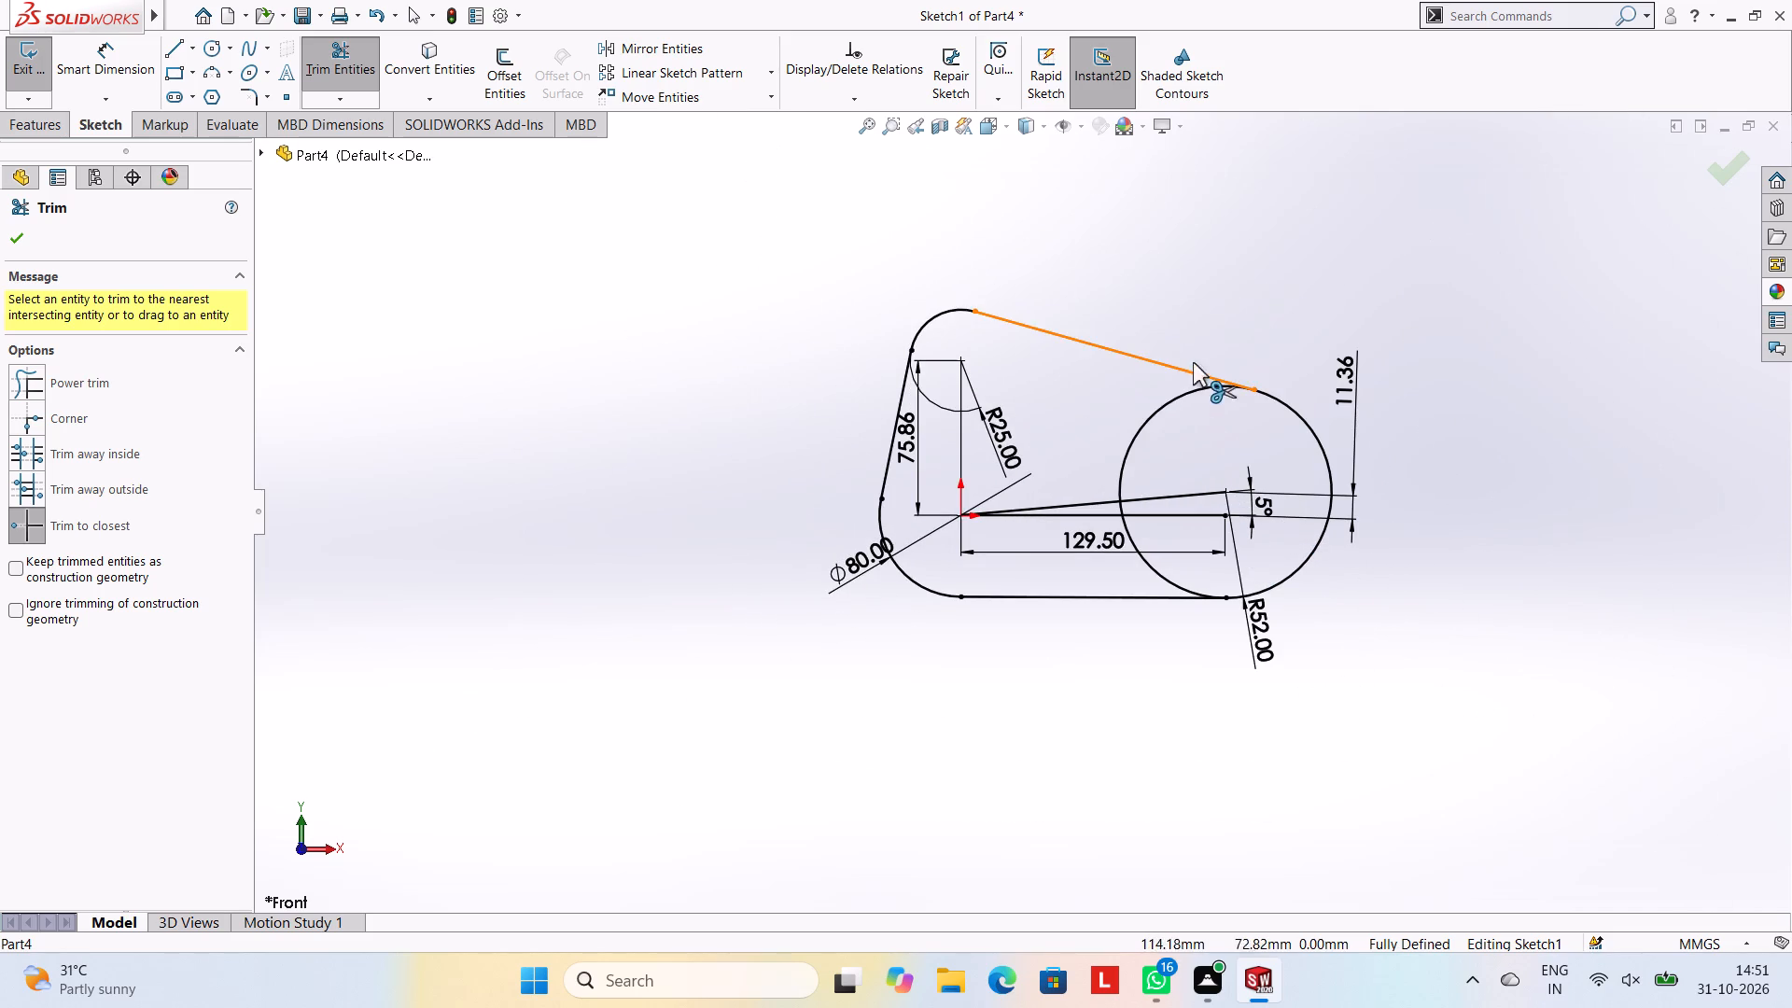
pyautogui.click(1175, 399)
pyautogui.click(1135, 541)
pyautogui.scroll(-5, 1146, 525)
pyautogui.click(1035, 474)
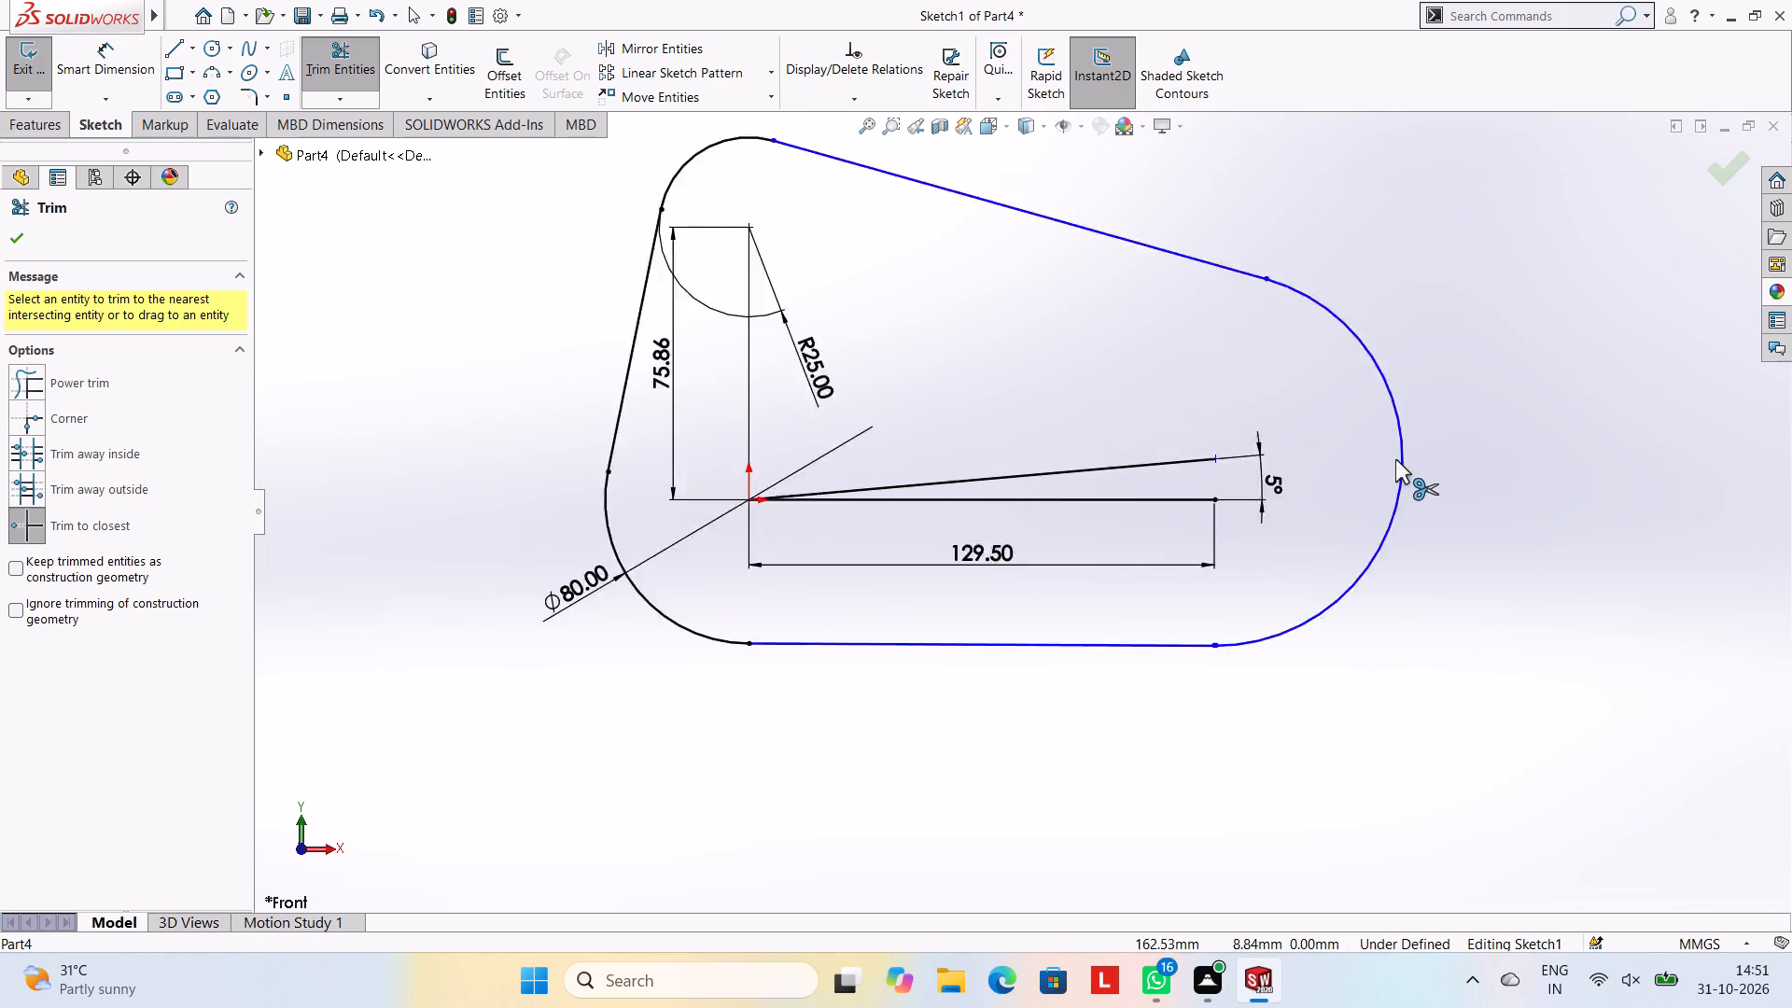
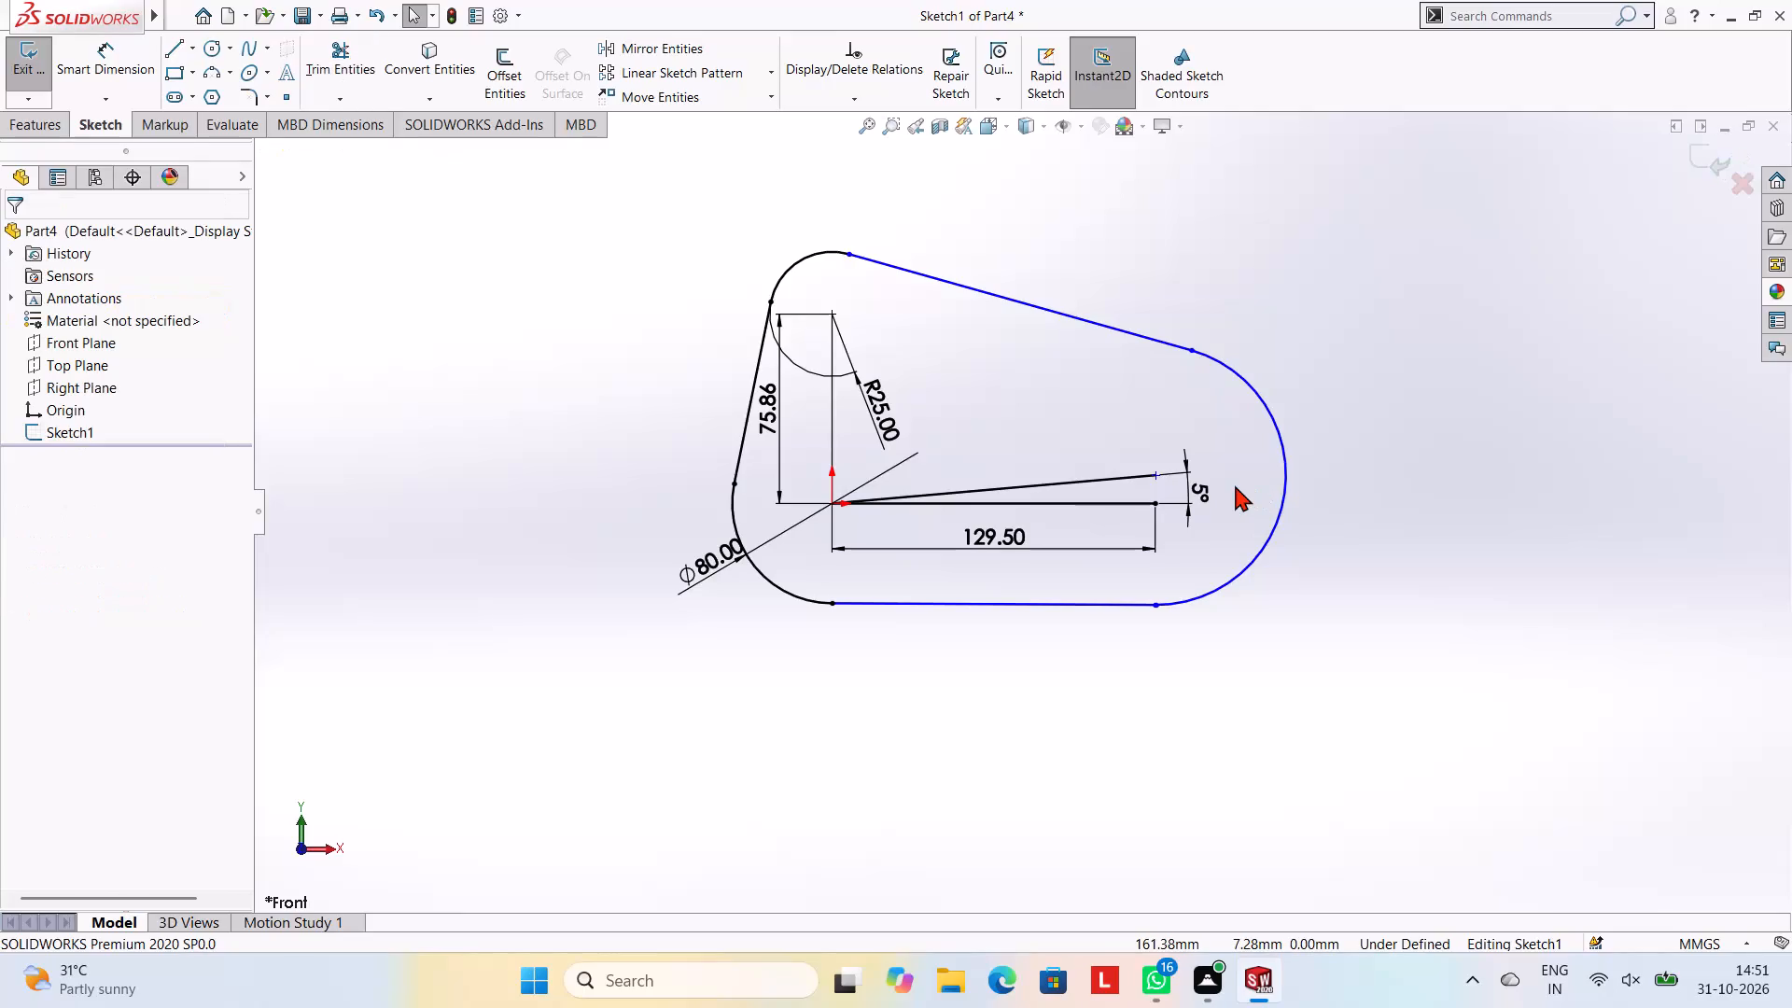
# Undo the last trim on the 52 mm radius circle.
pyautogui.hotkey('ctrl', 'z')
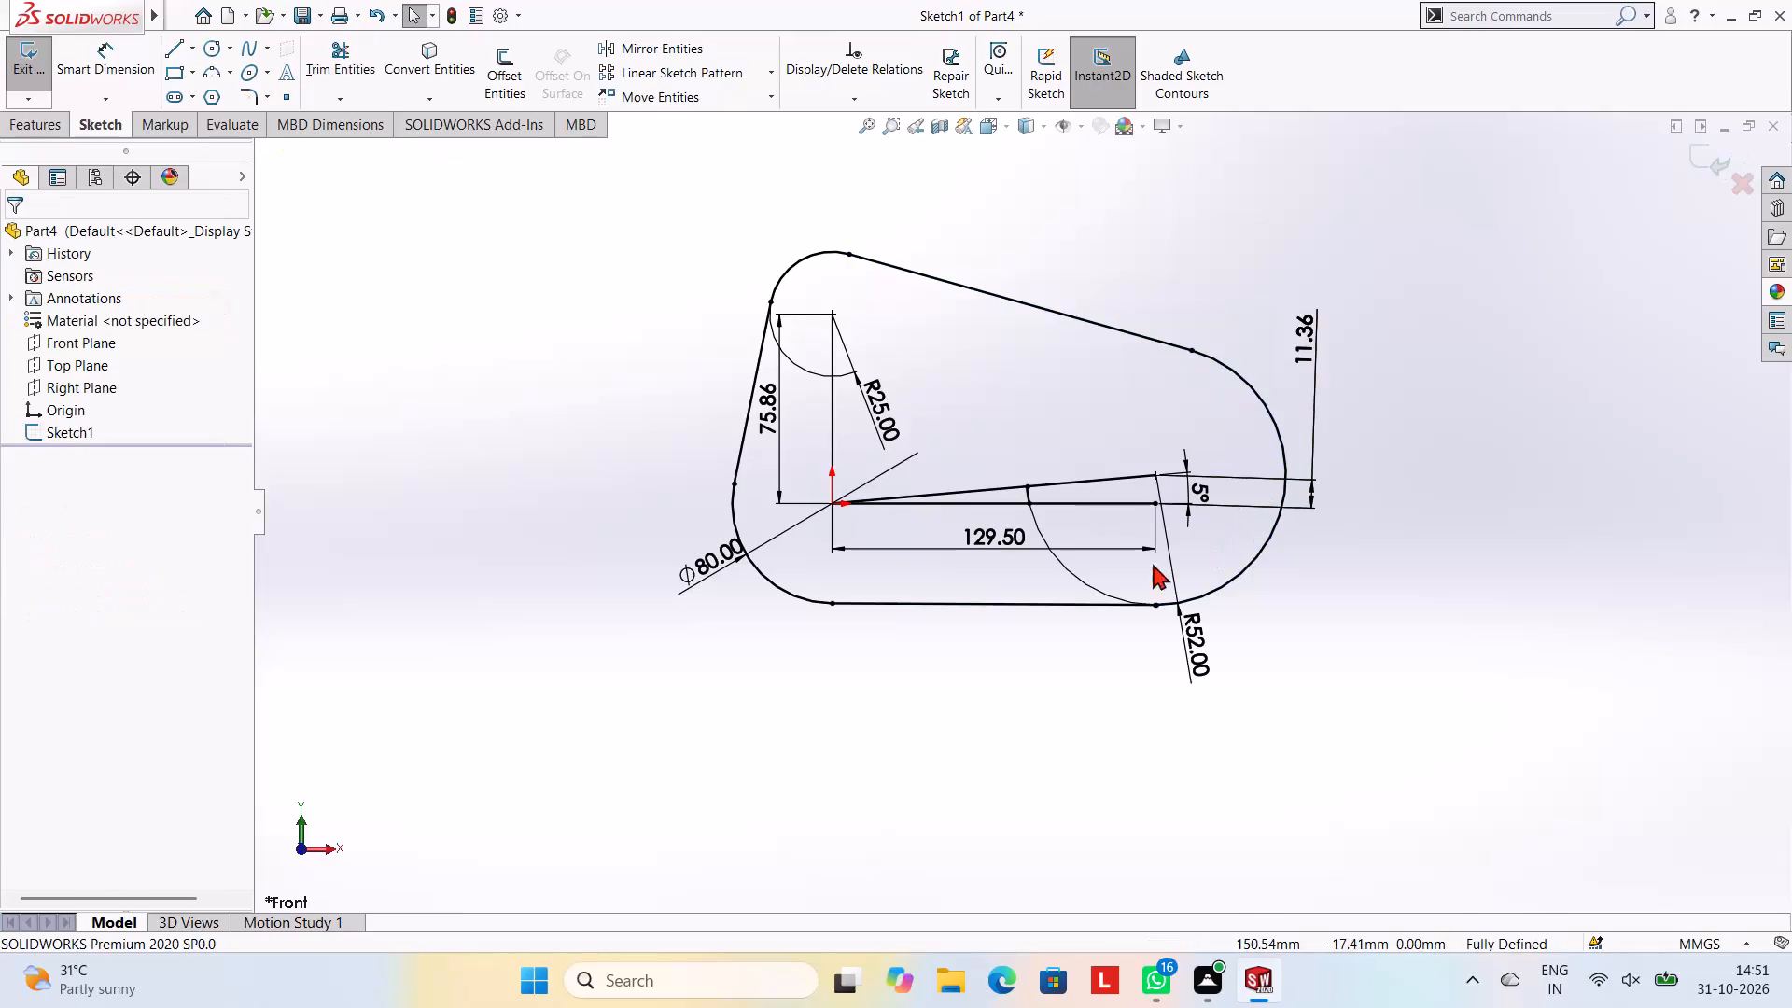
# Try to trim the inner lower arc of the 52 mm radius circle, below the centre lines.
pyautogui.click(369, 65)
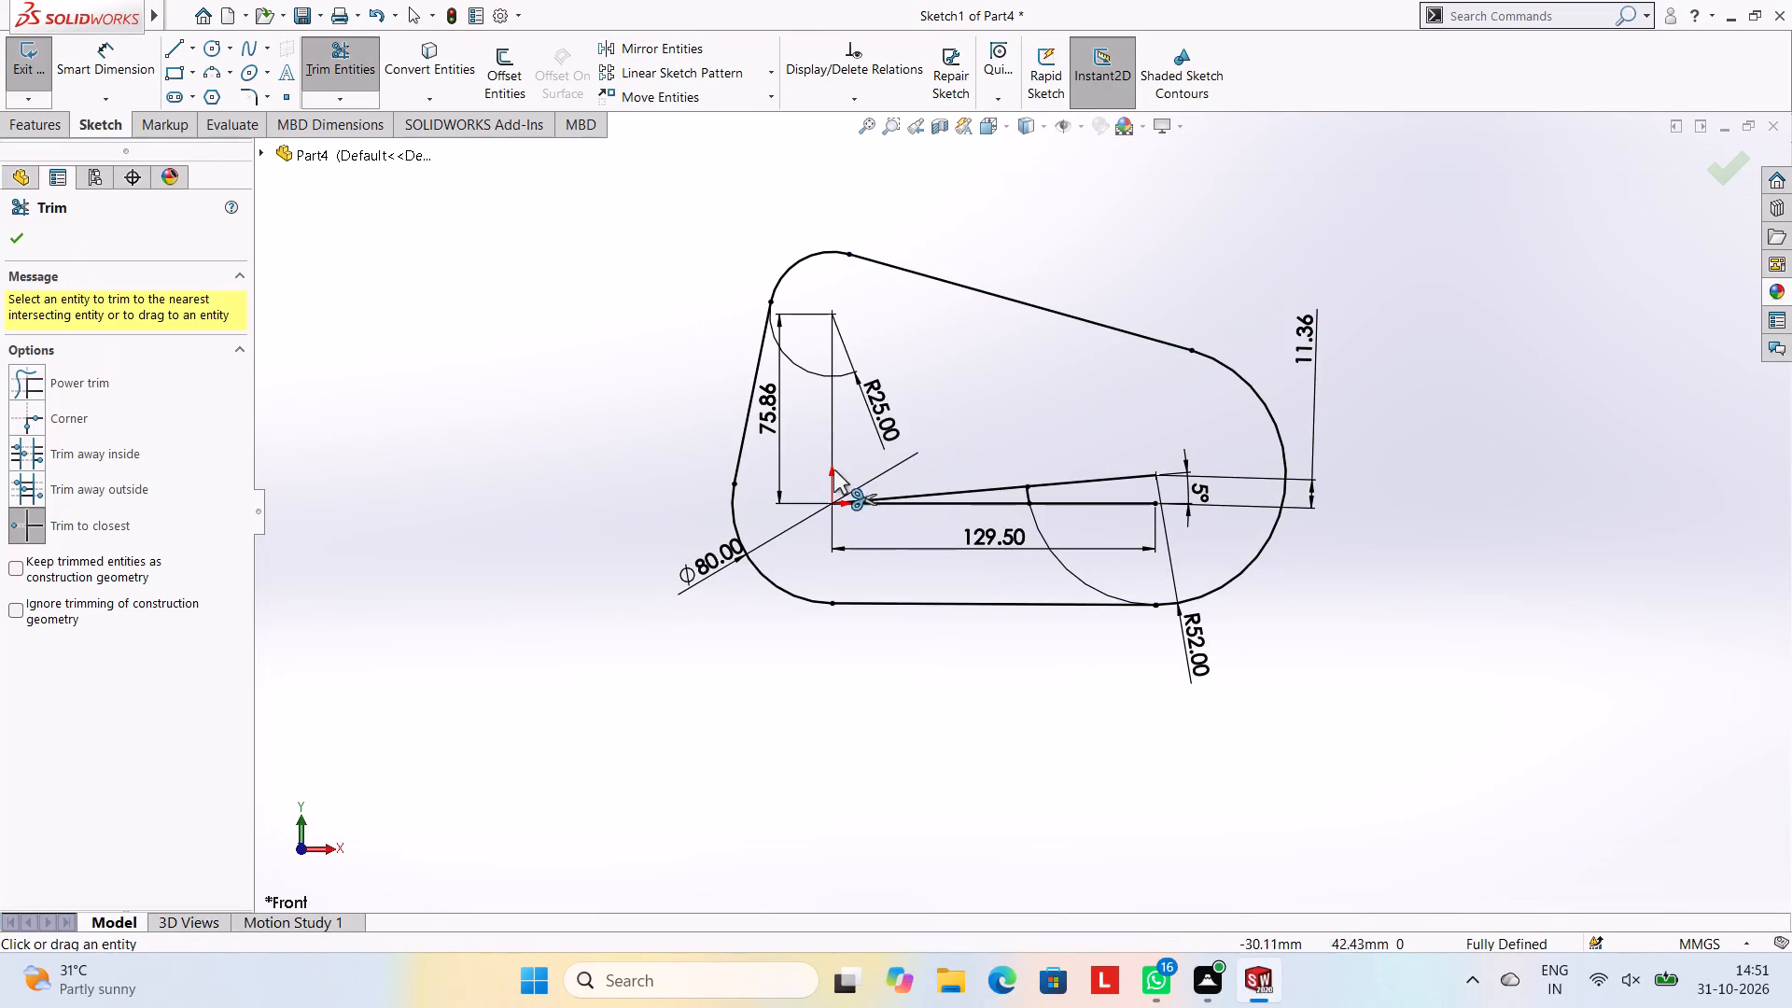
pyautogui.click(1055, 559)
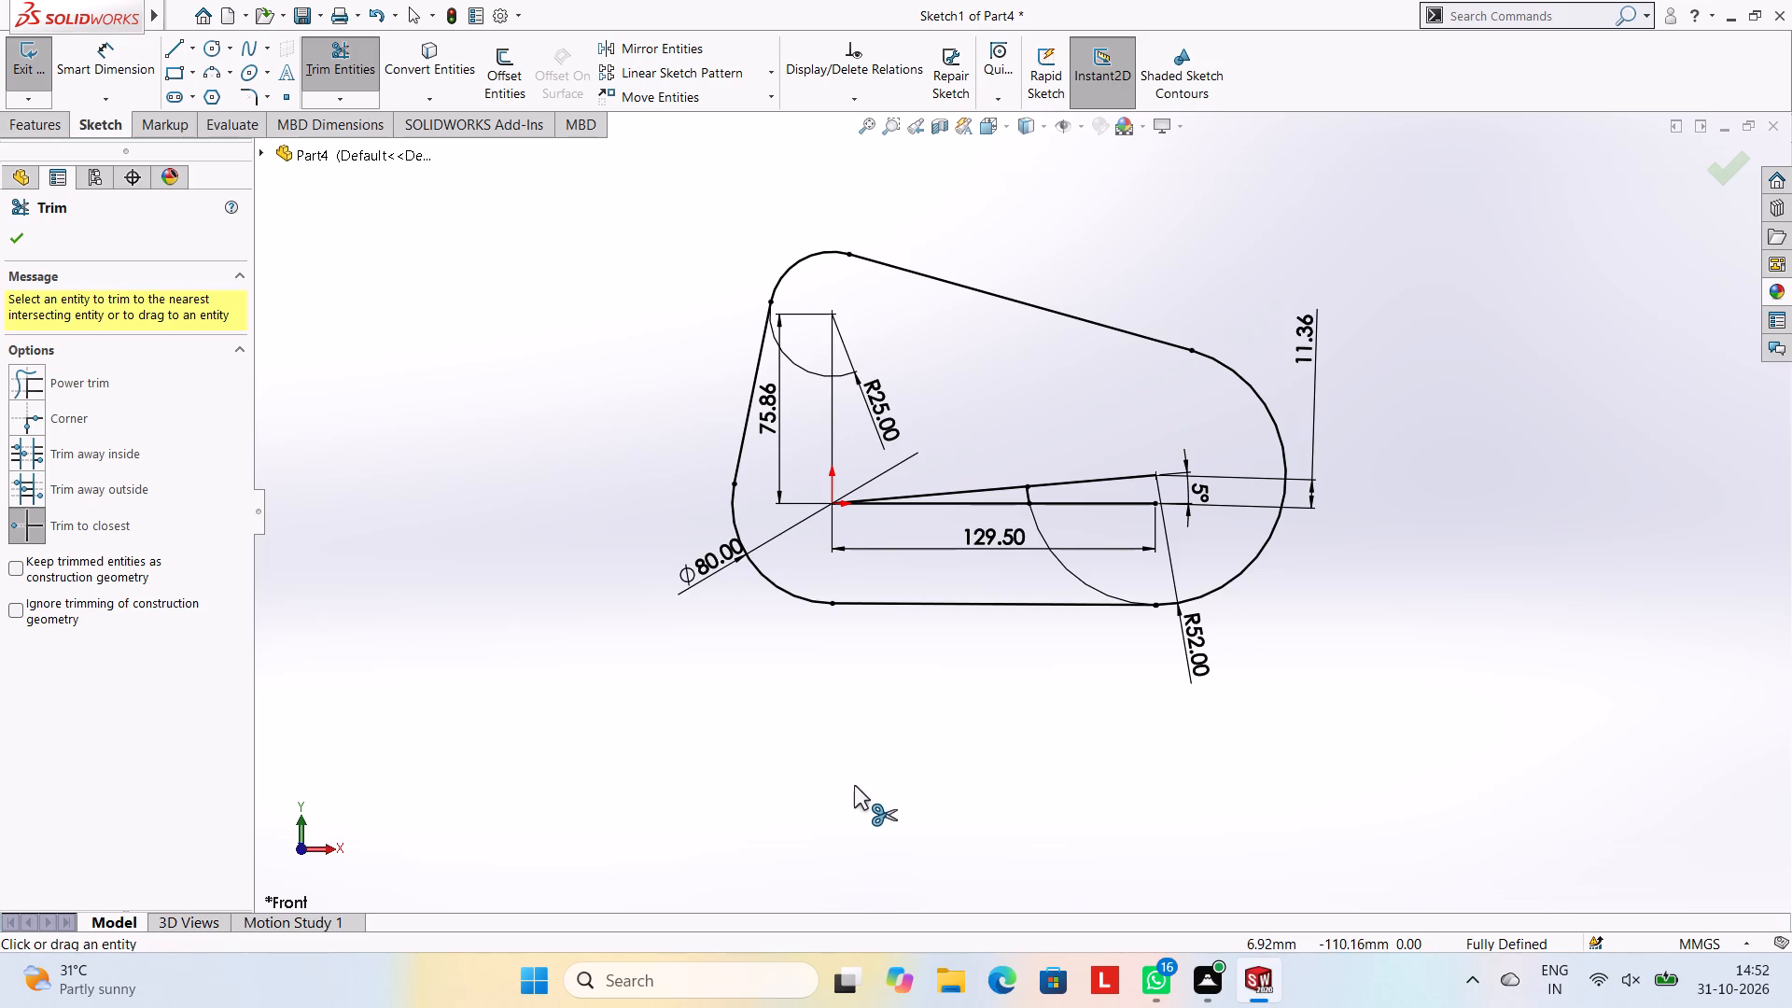
# Extrude the closed outline as a blind boss 16 mm deep, picking both the main region and the narrow region between the centre lines.
pyautogui.click(58, 124)
pyautogui.click(55, 82)
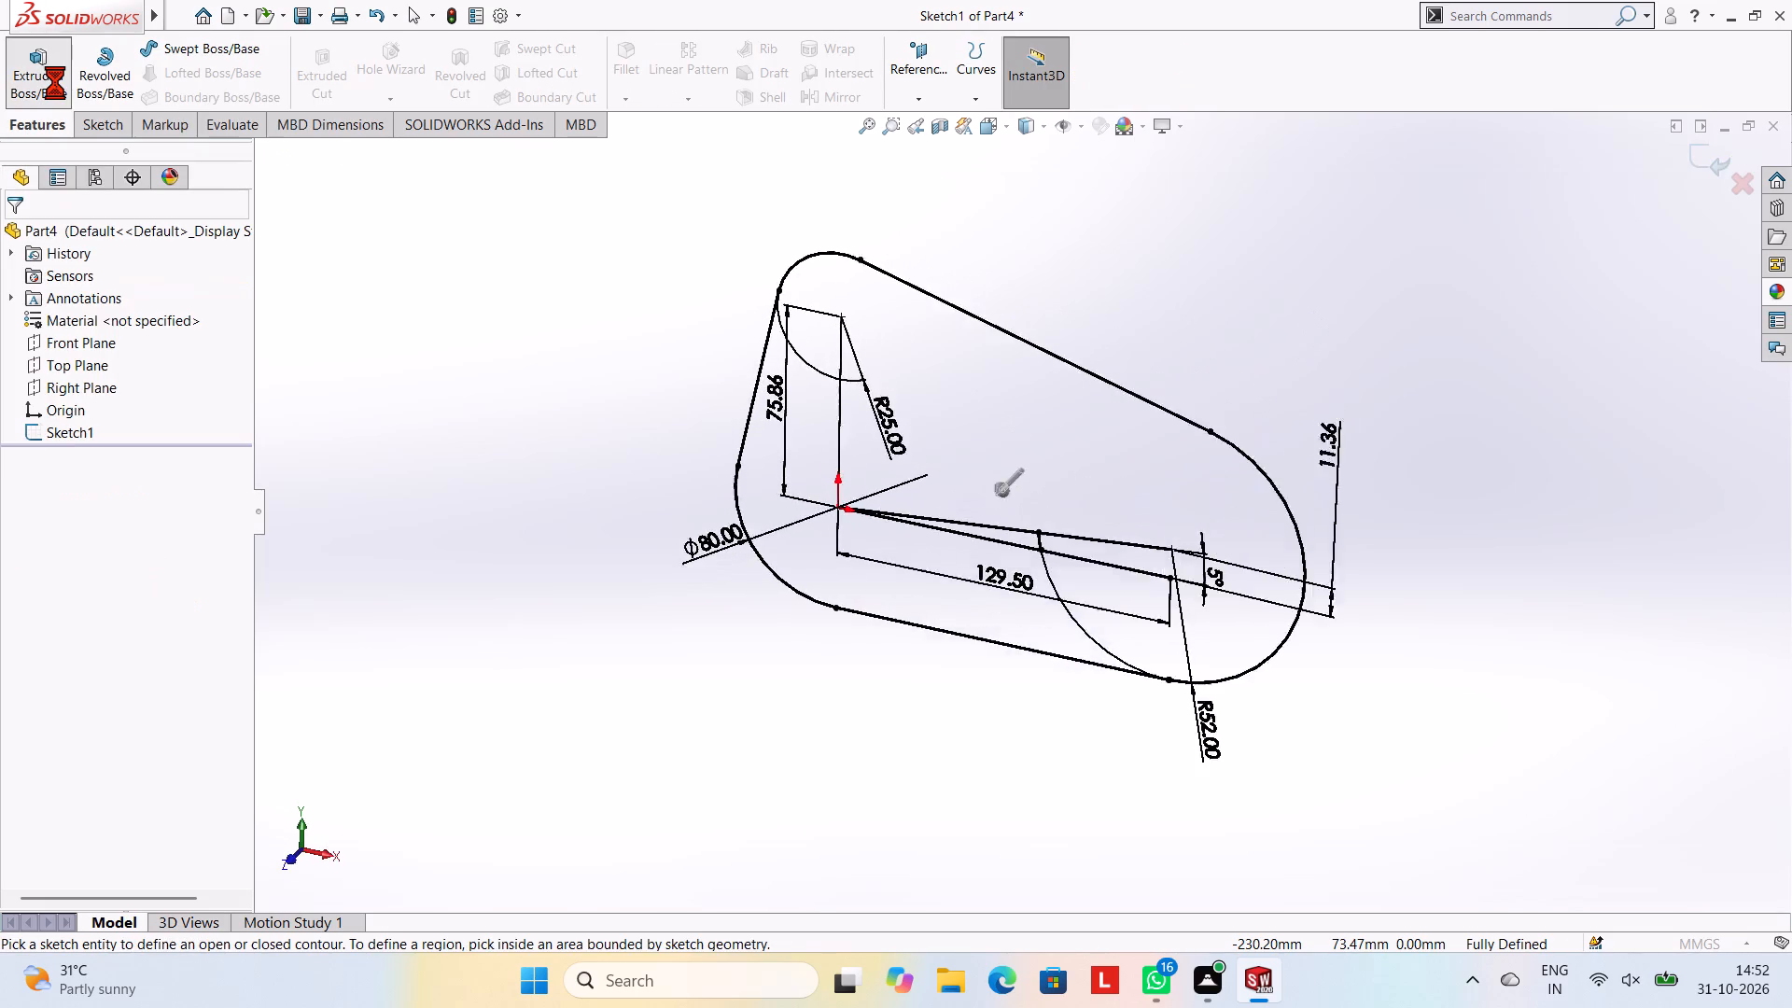
pyautogui.click(1043, 489)
pyautogui.click(1021, 550)
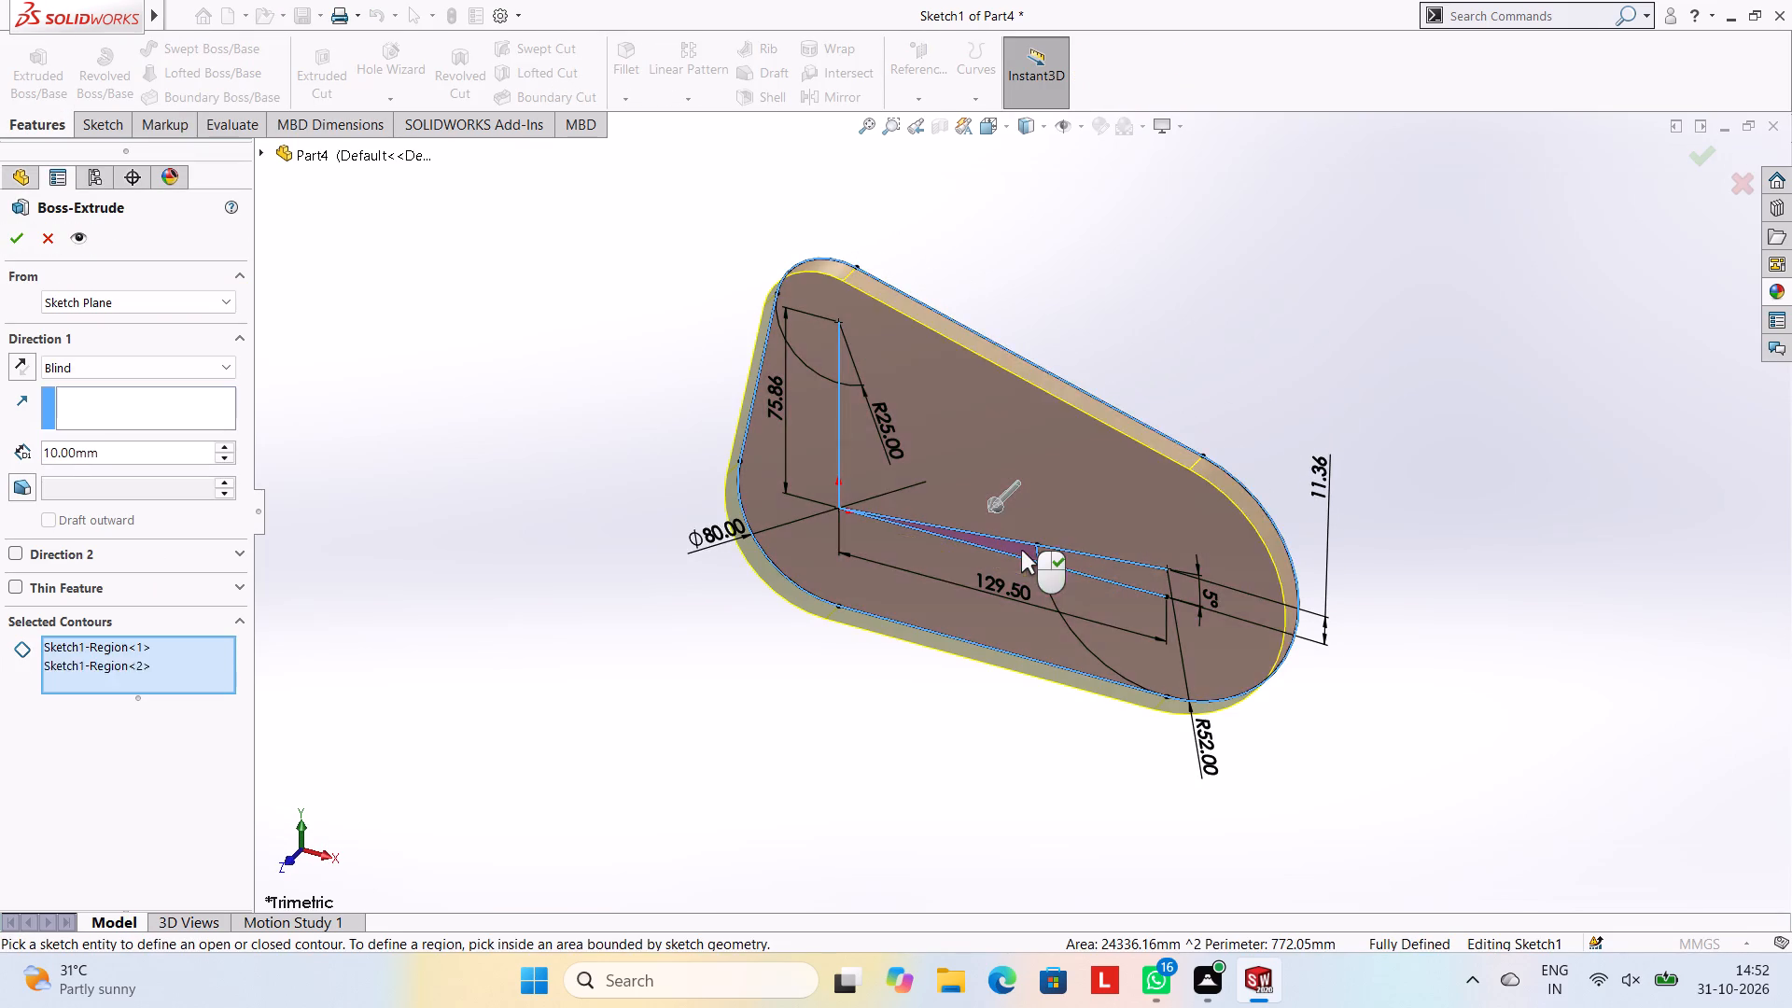
pyautogui.moveTo(1183, 459); pyautogui.dragTo(1220, 359, button='middle')
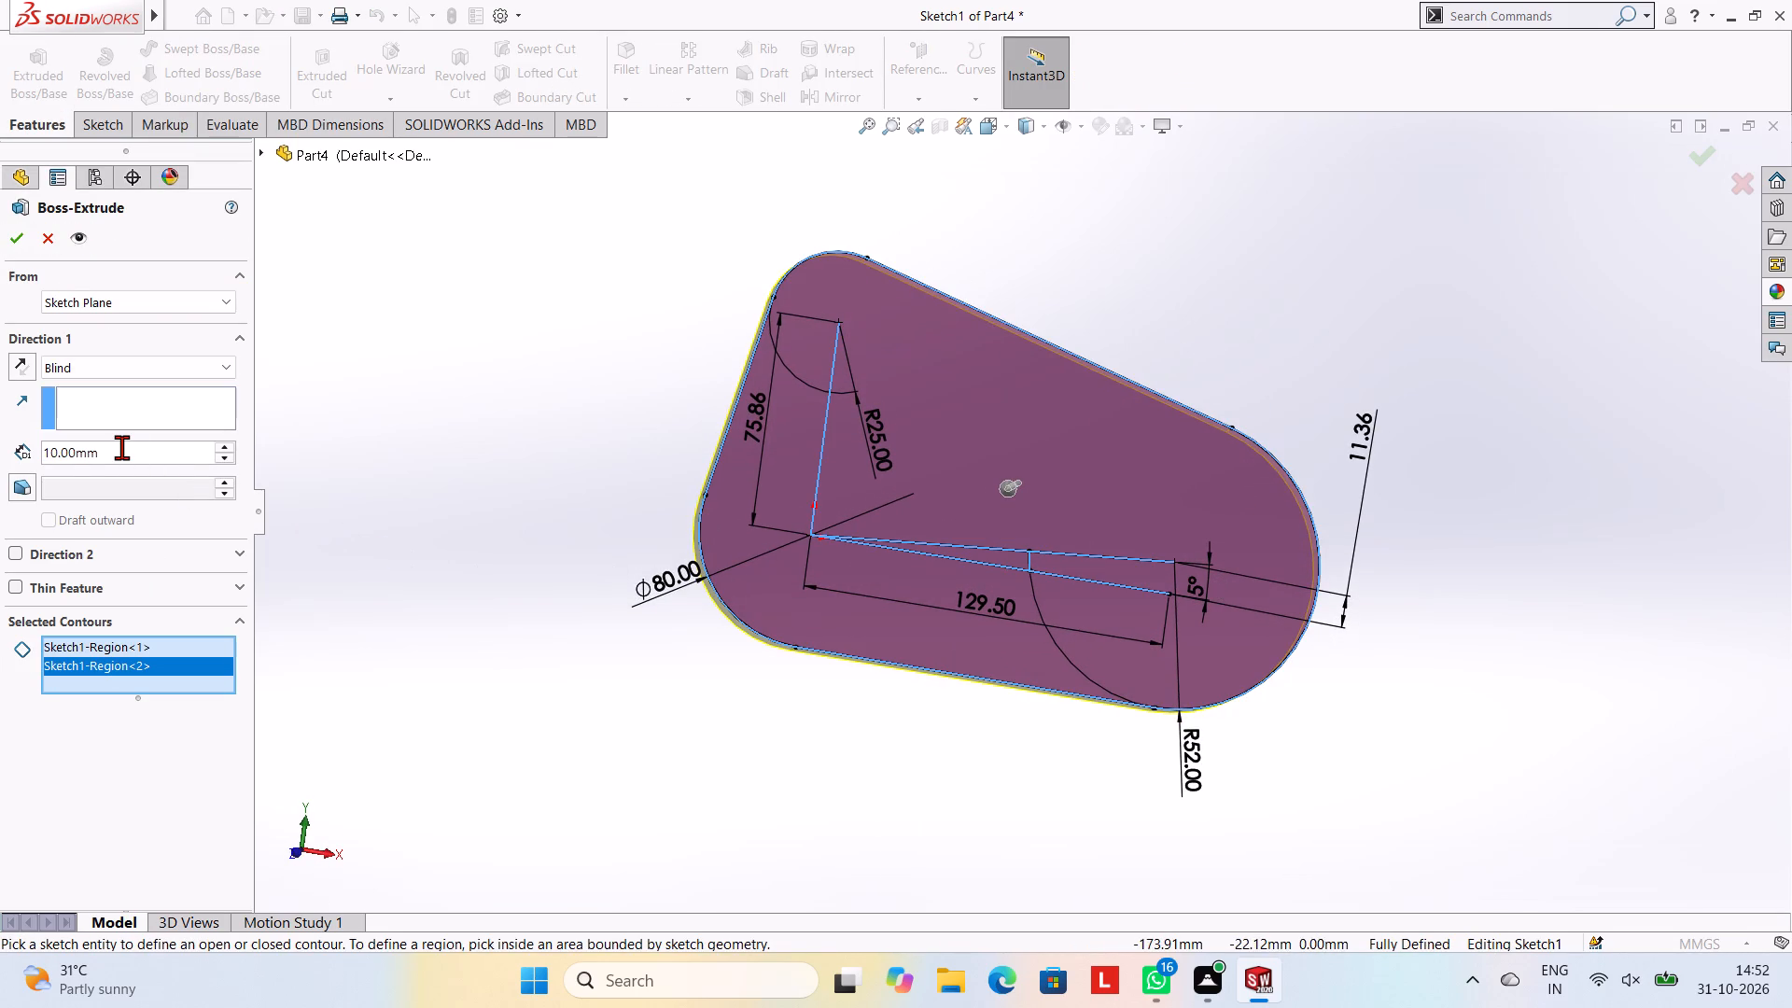
pyautogui.click(121, 447)
pyautogui.press('BackSpace')
pyautogui.press('BackSpace')
pyautogui.press('BackSpace')
pyautogui.press('BackSpace')
pyautogui.press('BackSpace')
pyautogui.press('BackSpace')
pyautogui.press('BackSpace')
pyautogui.press('BackSpace')
pyautogui.press('BackSpace')
pyautogui.press('BackSpace')
pyautogui.press('BackSpace')
pyautogui.press('BackSpace')
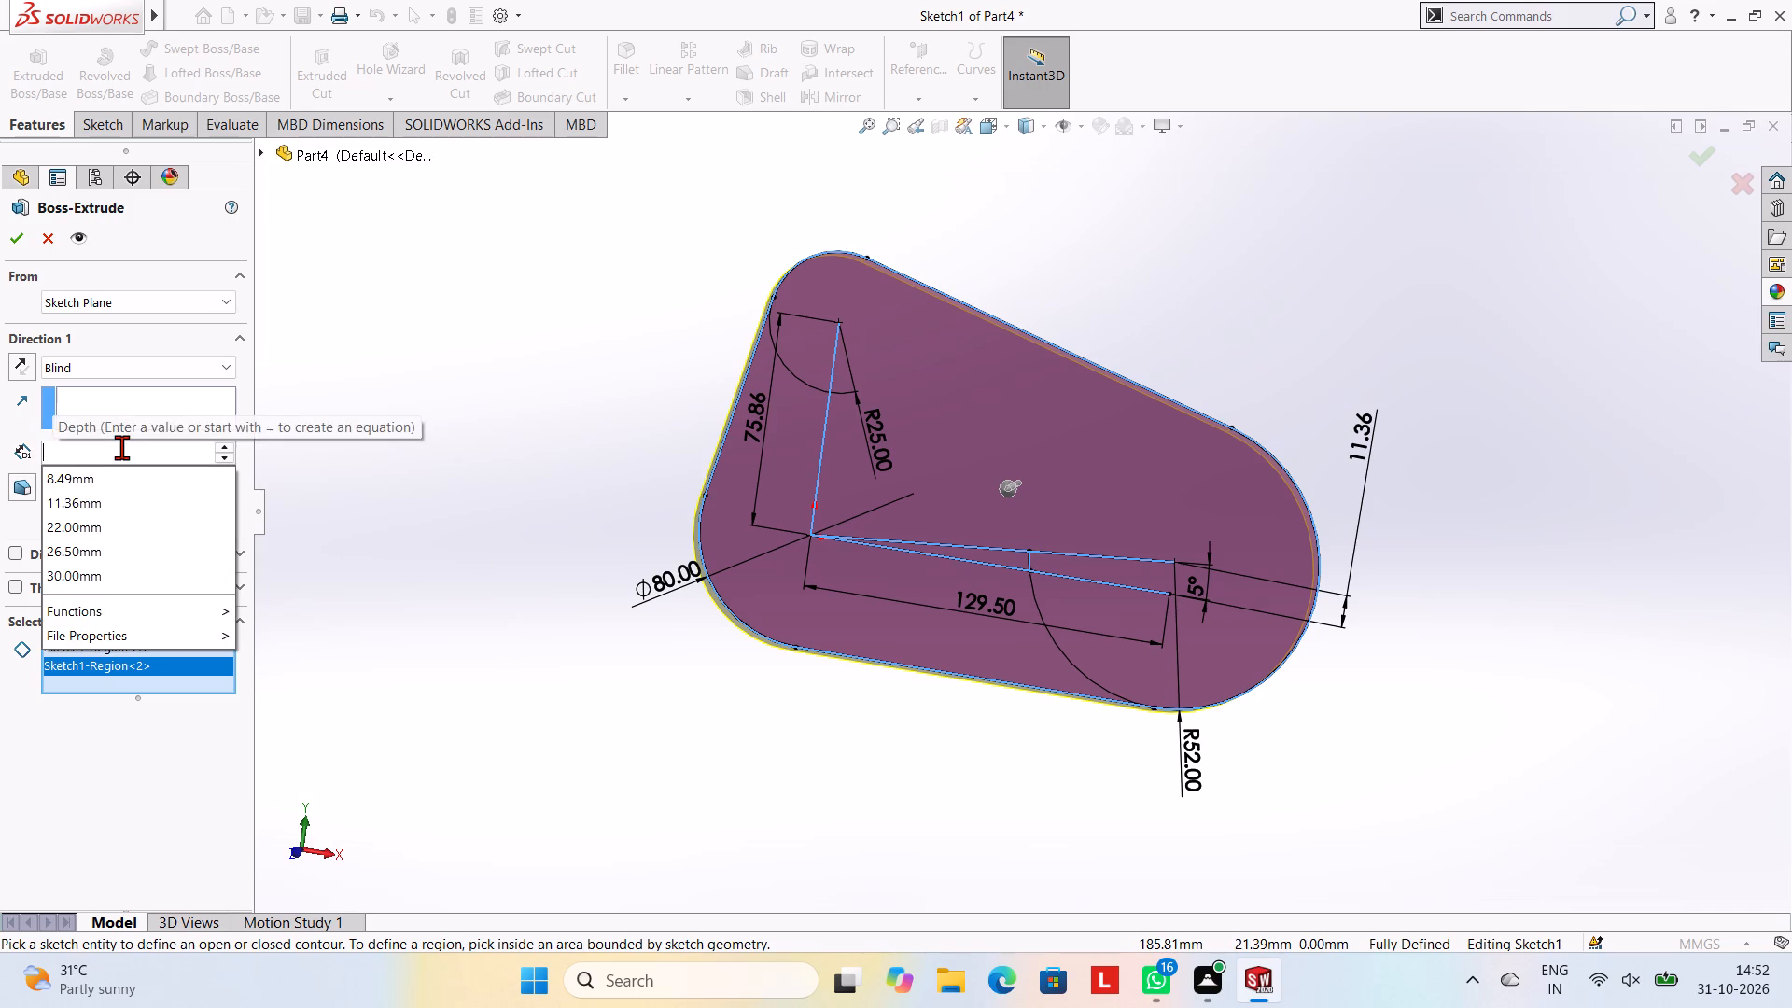
pyautogui.write('16')
pyautogui.press('Return')
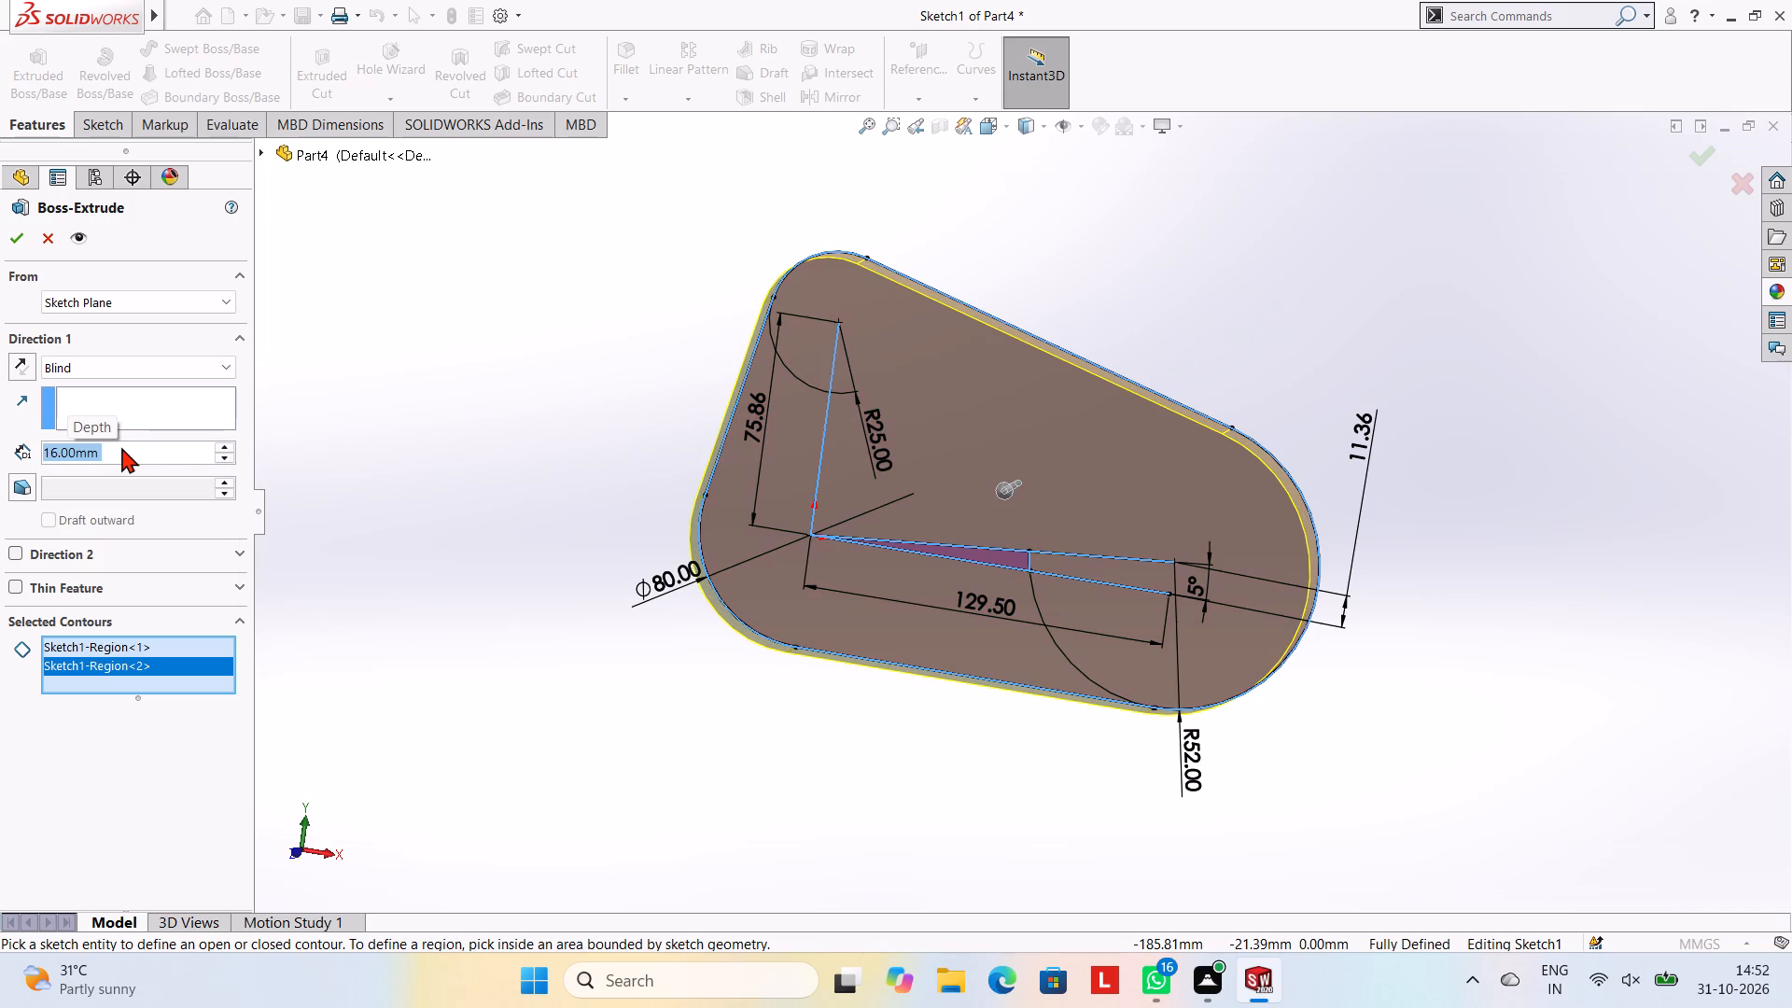
pyautogui.click(13, 232)
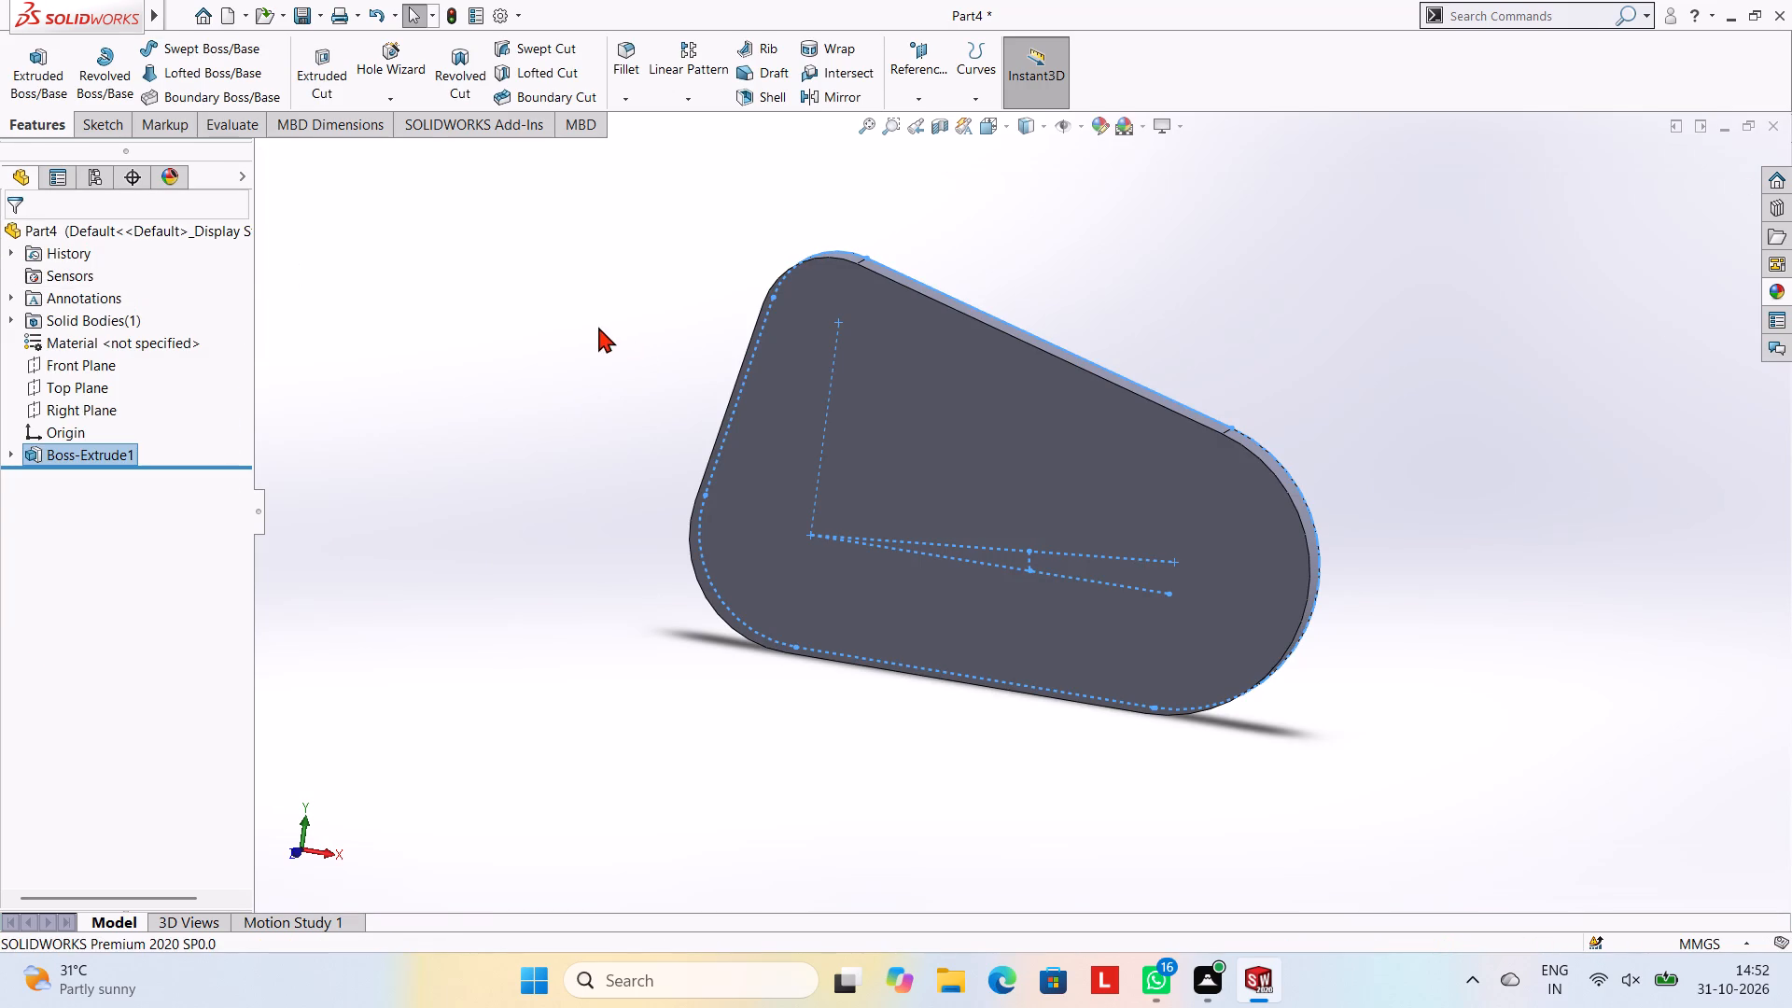
pyautogui.click(584, 326)
# Open a new sketch on the plate's front face and view it face-on.
pyautogui.moveTo(1109, 435); pyautogui.dragTo(1126, 376, button='middle')
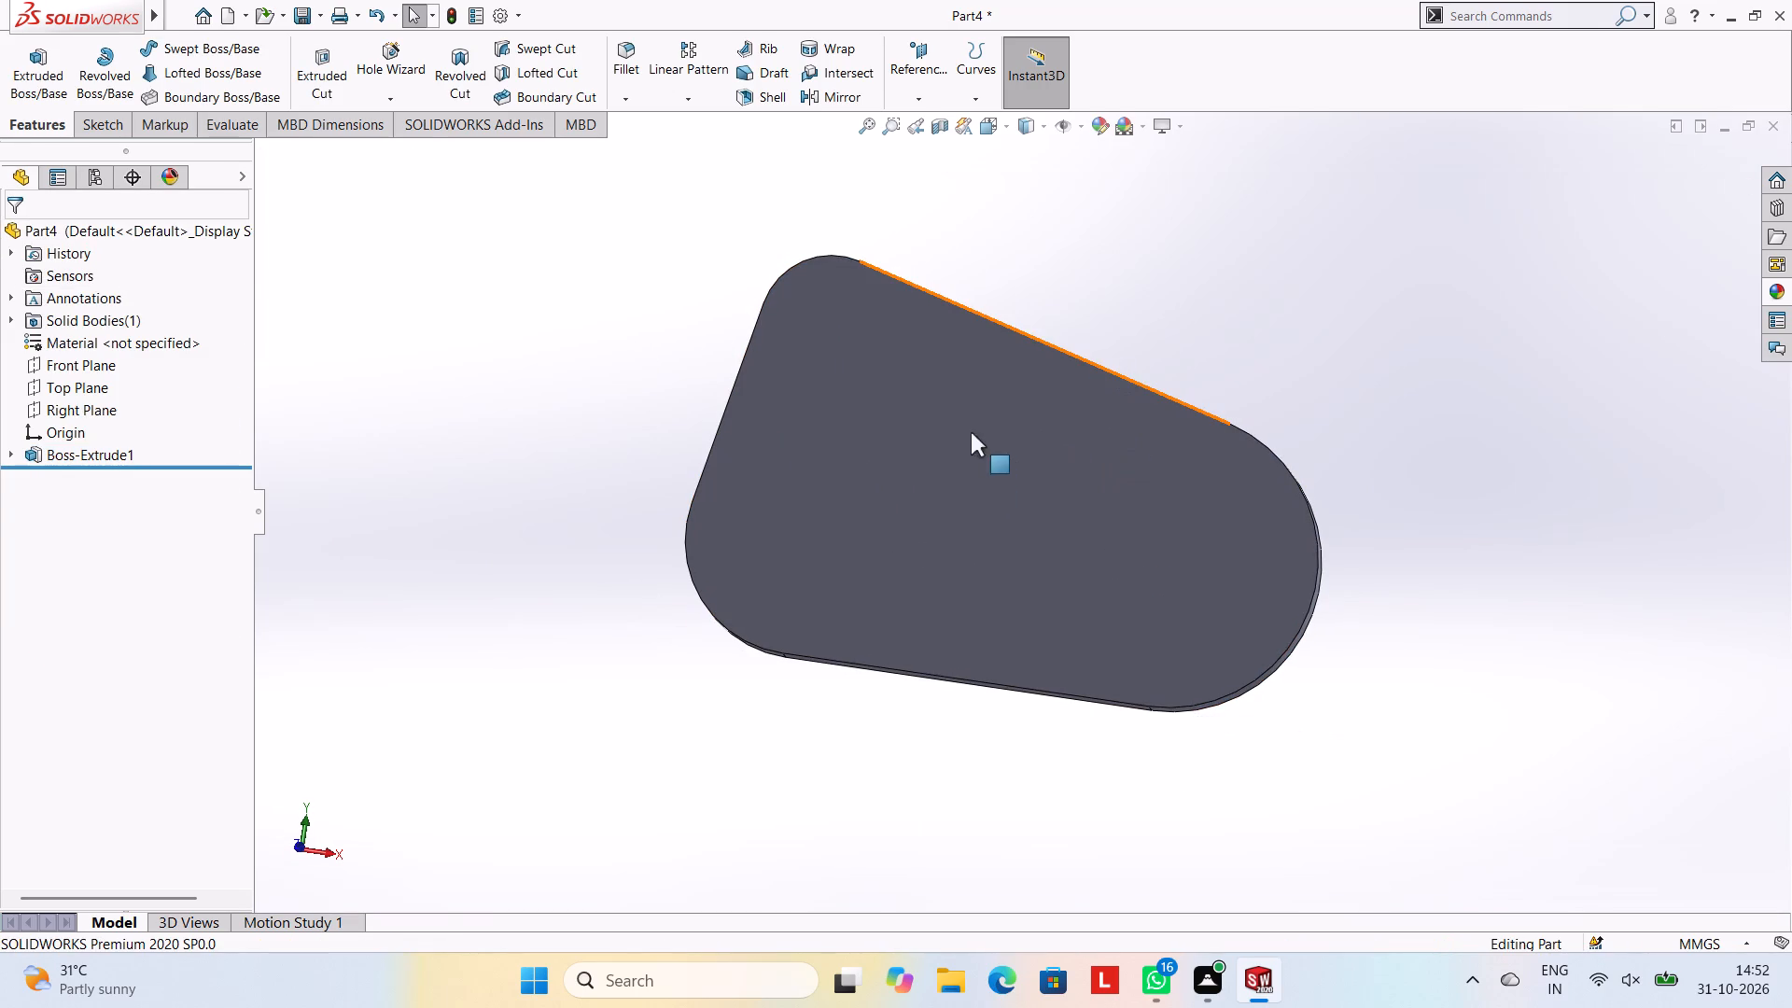
pyautogui.moveTo(1463, 468); pyautogui.dragTo(1406, 329, button='middle')
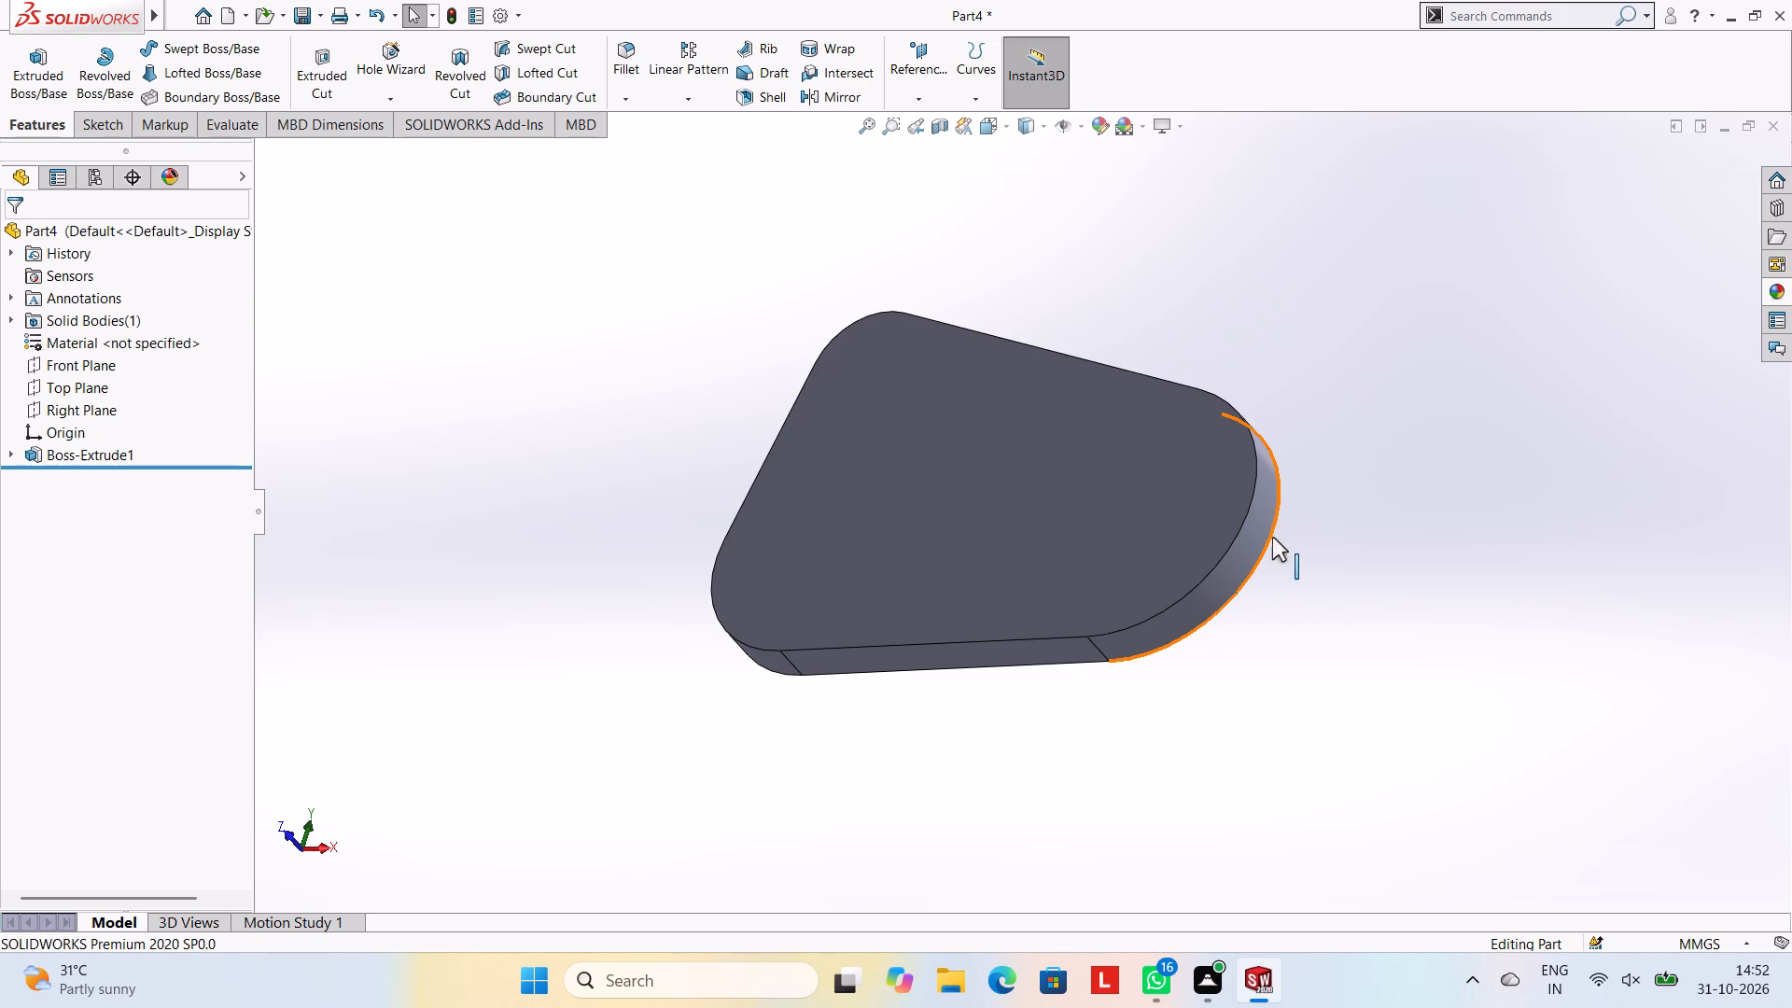
pyautogui.click(998, 483)
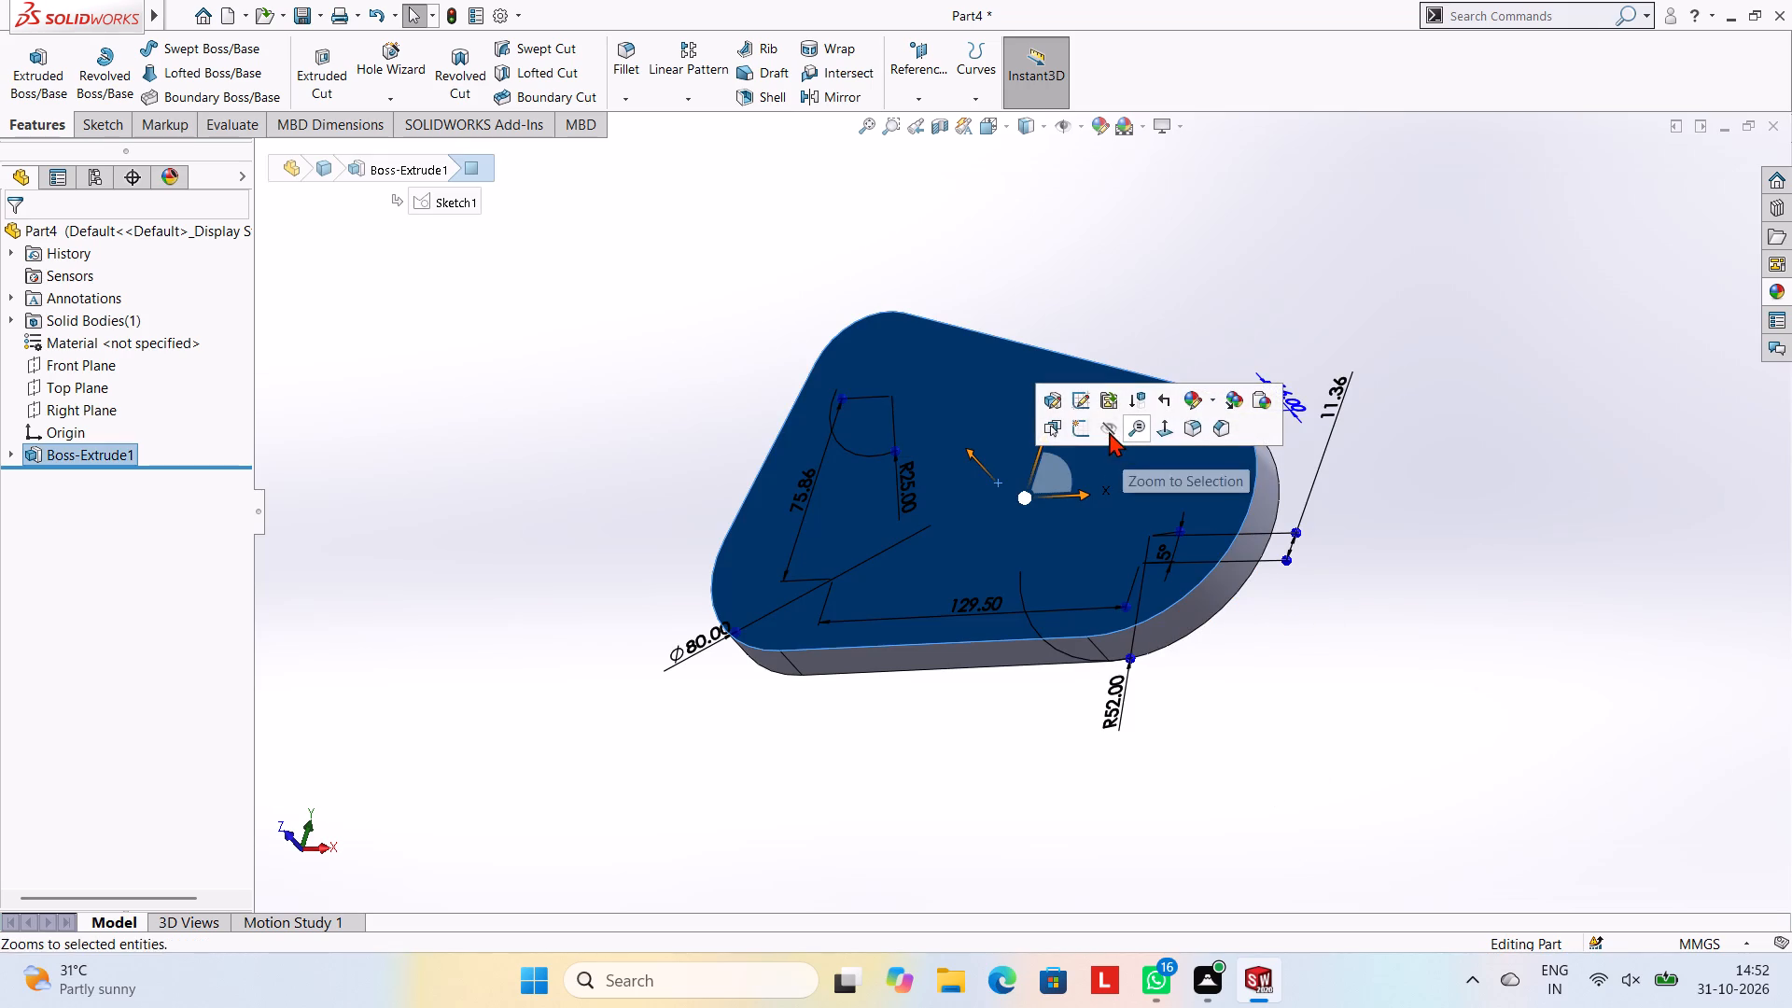
pyautogui.click(1082, 427)
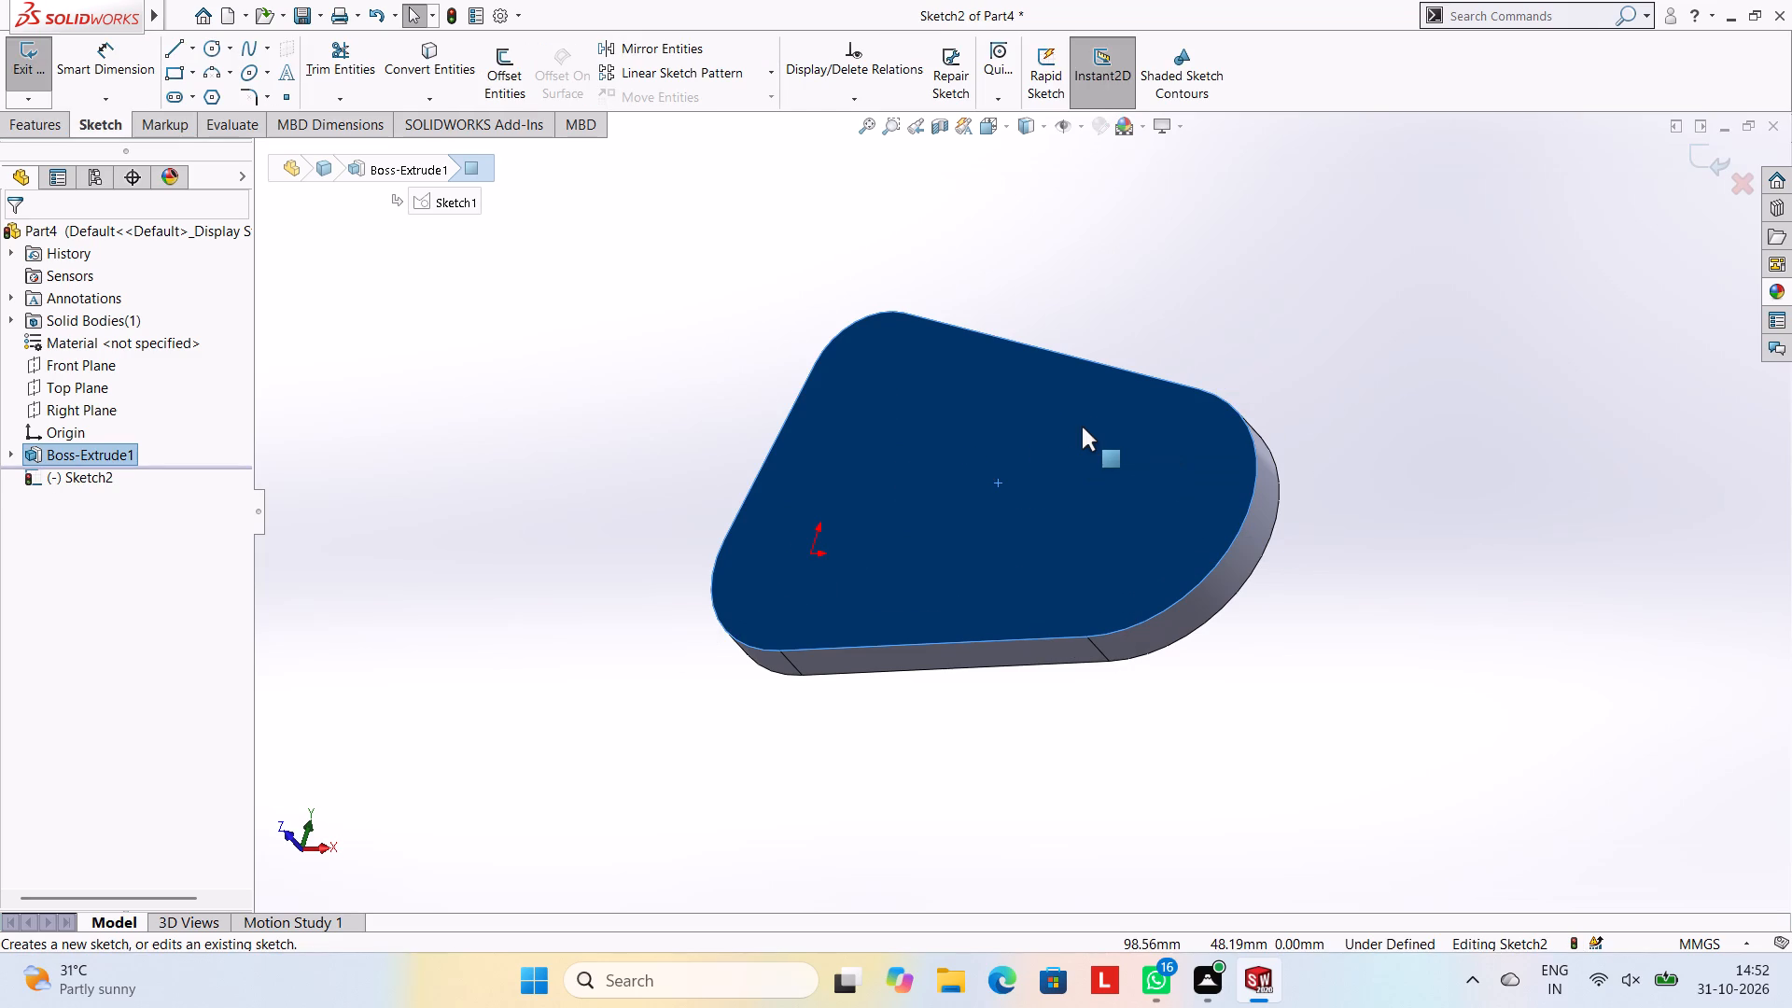
pyautogui.hotkey('ctrl', '8')
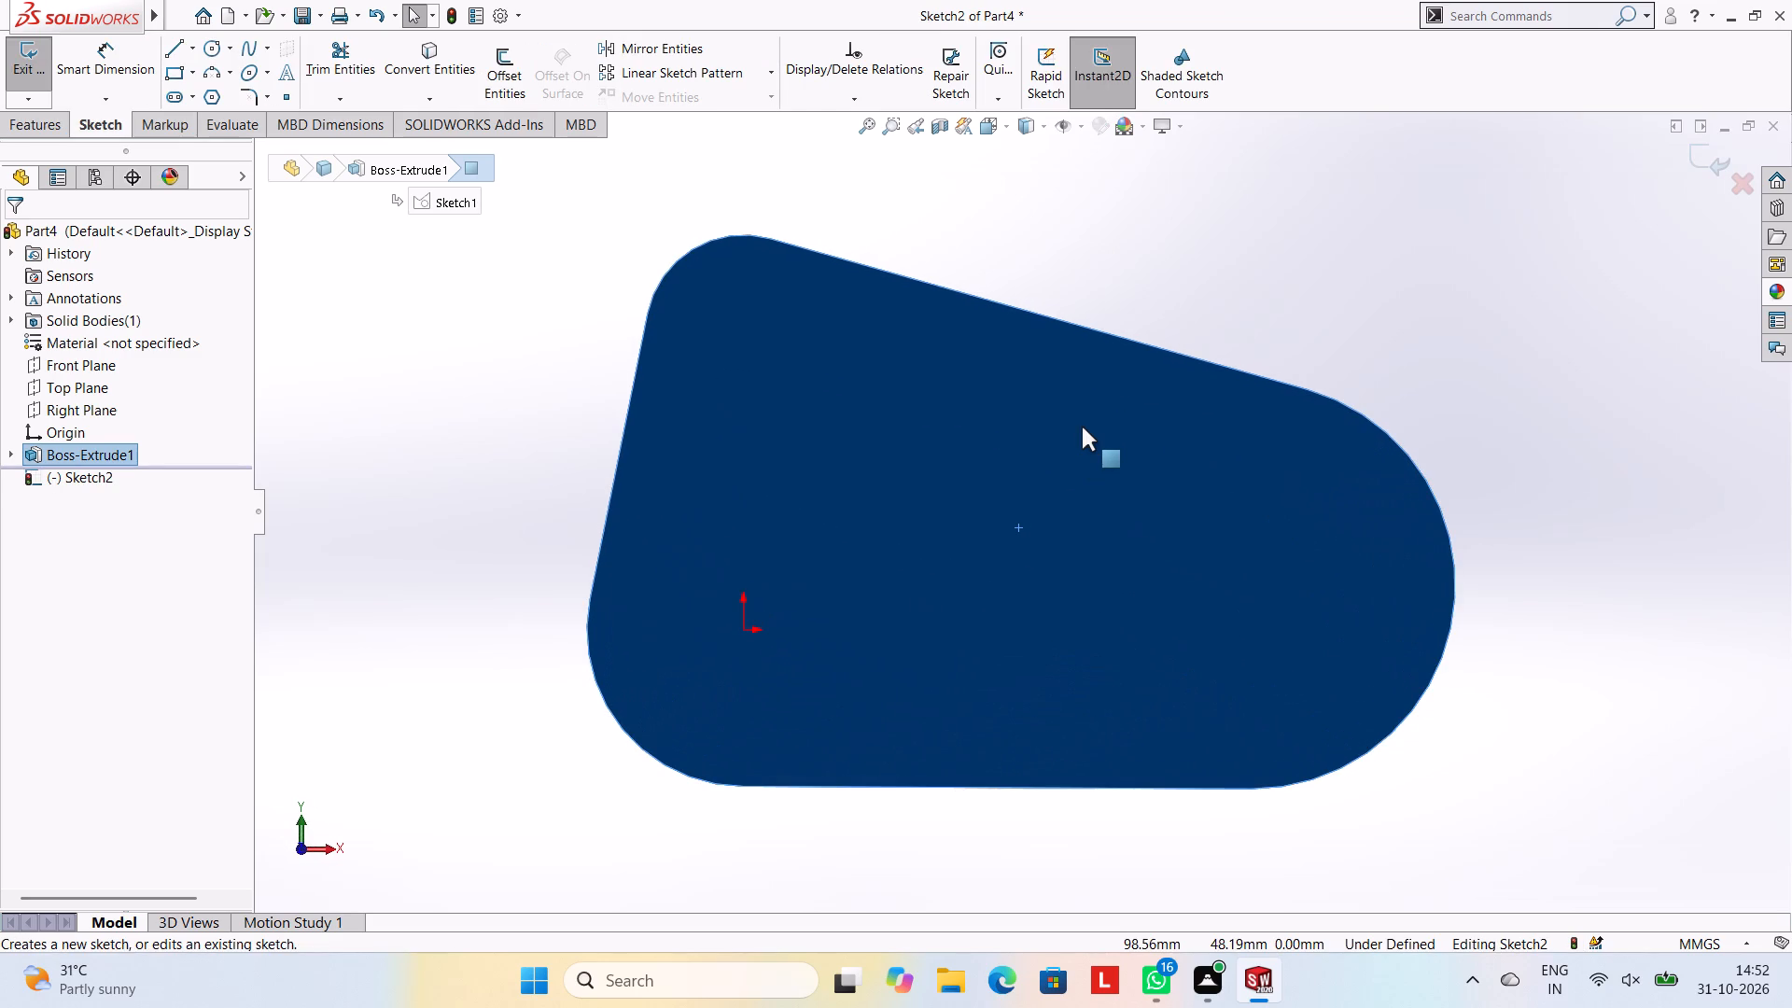
pyautogui.scroll(2, 1042, 556)
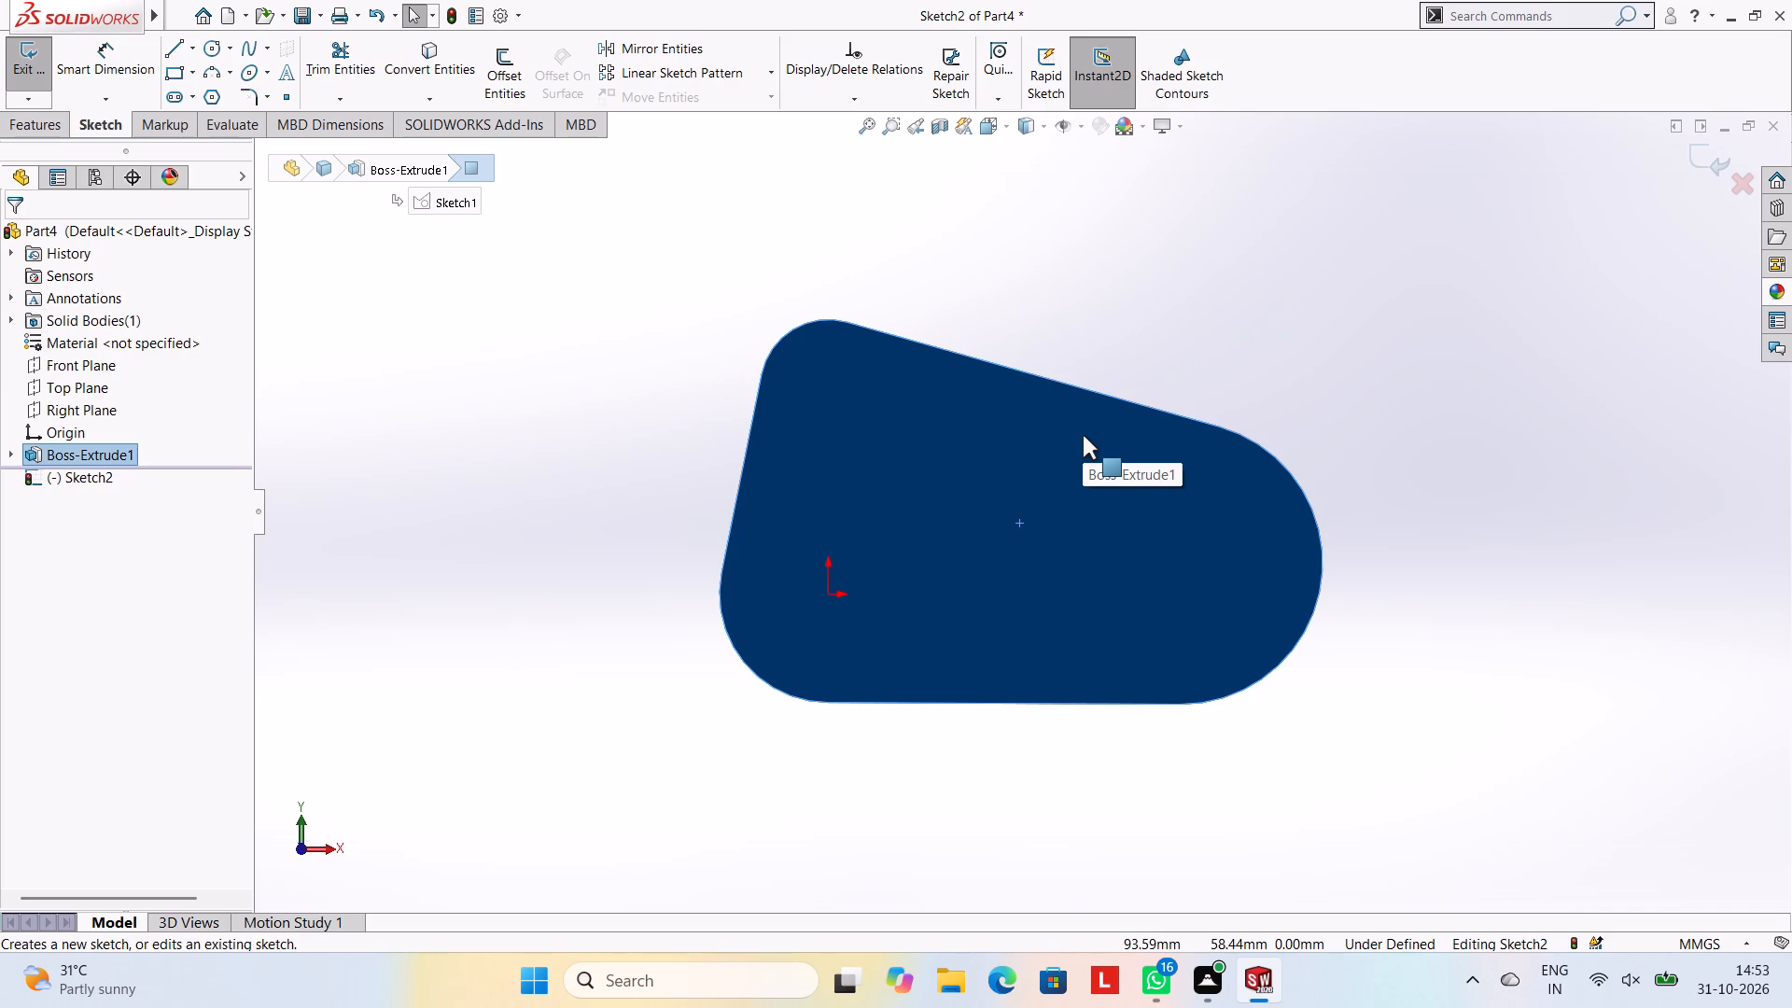
pyautogui.moveTo(1618, 663); pyautogui.dragTo(1550, 604, button='middle')
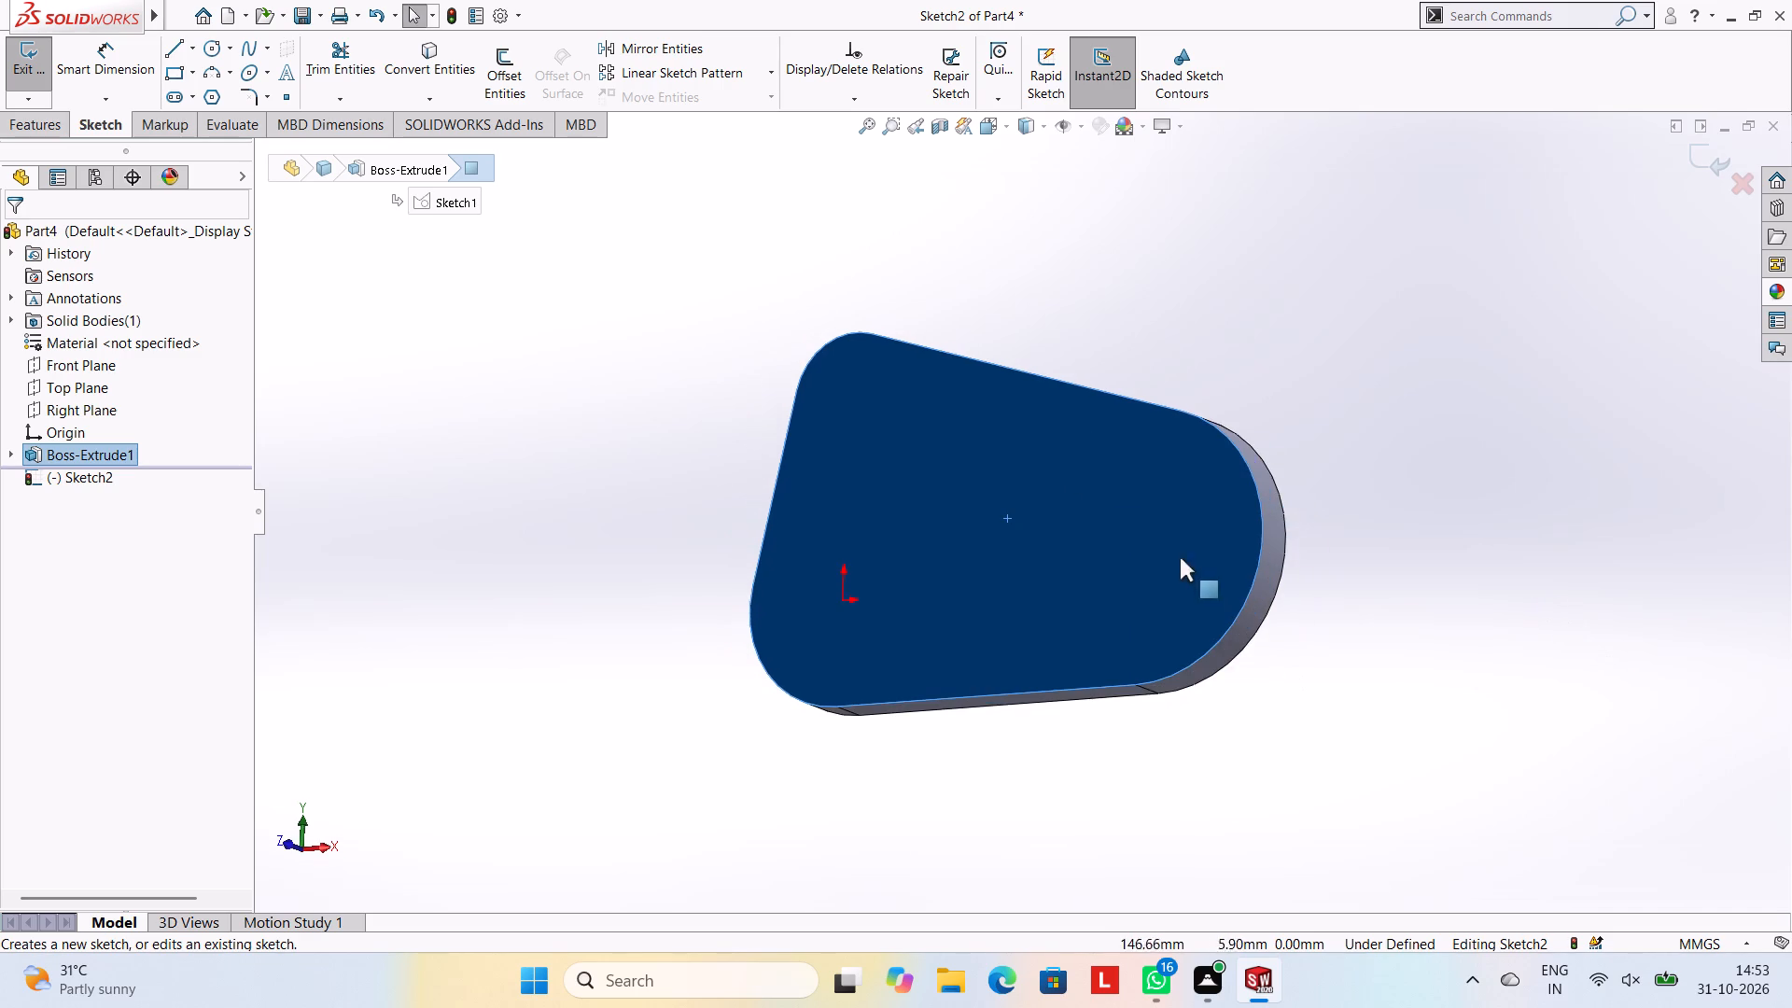
pyautogui.moveTo(1291, 511); pyautogui.dragTo(1359, 477, button='middle')
pyautogui.click(984, 525)
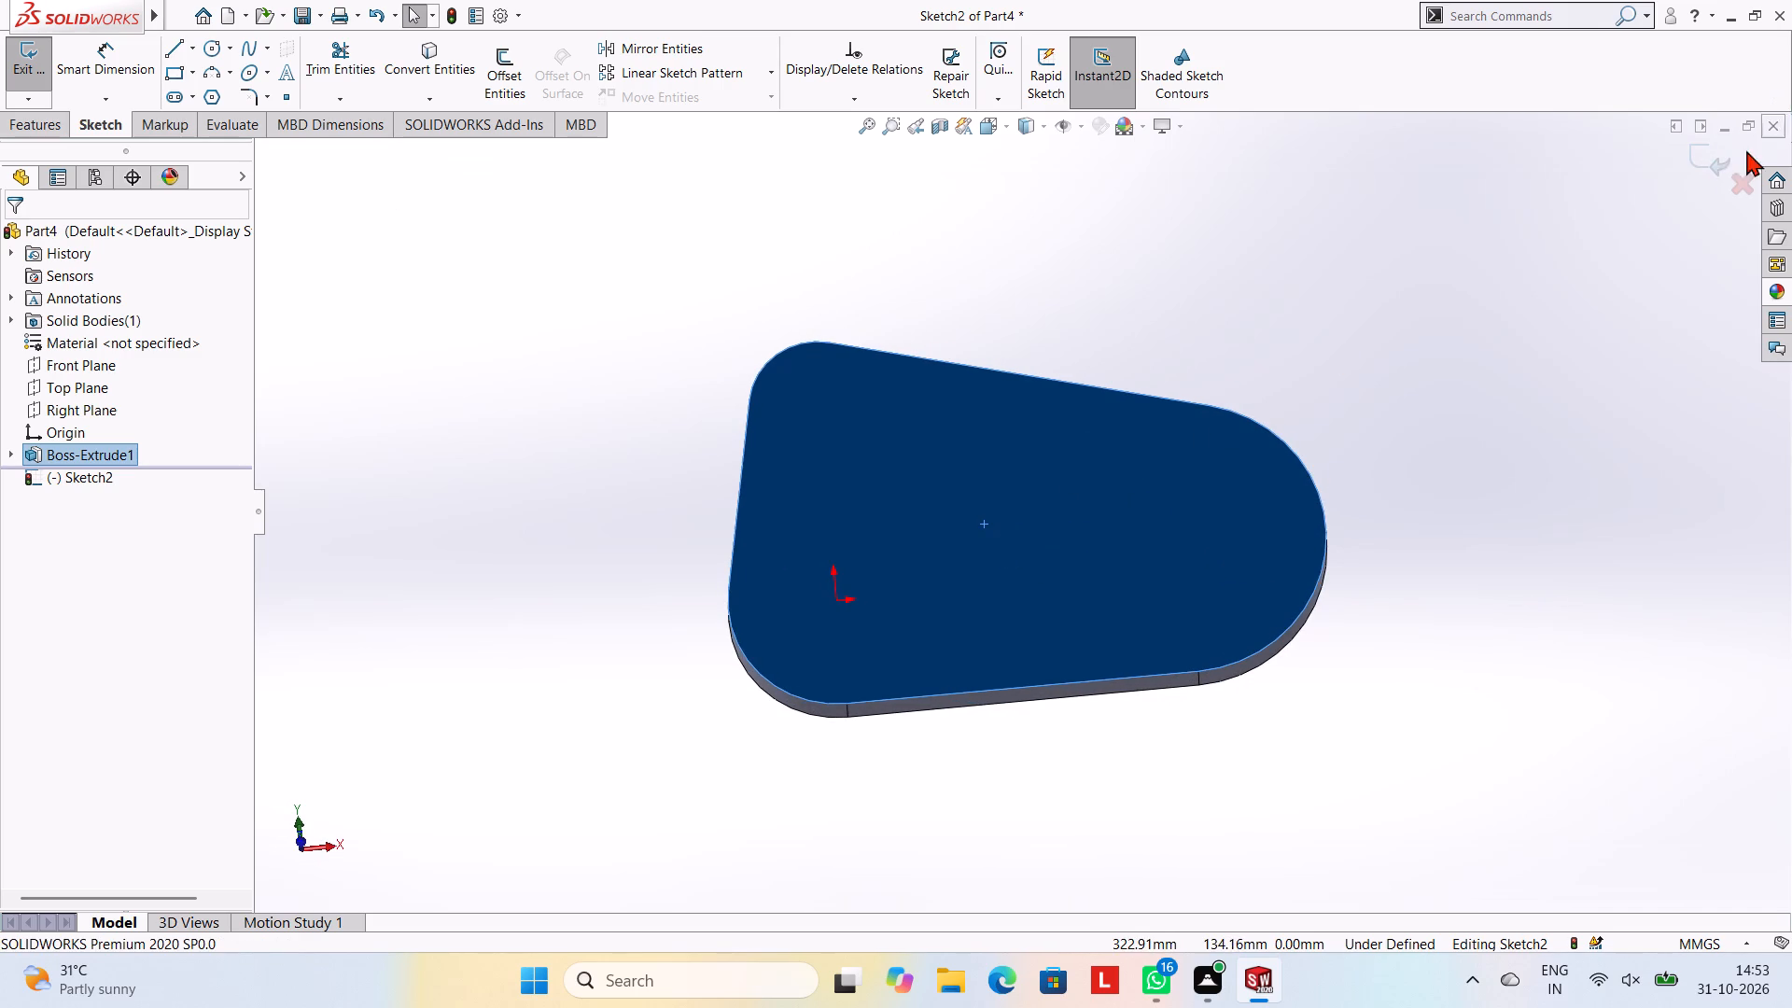
pyautogui.hotkey('ctrl', '8')
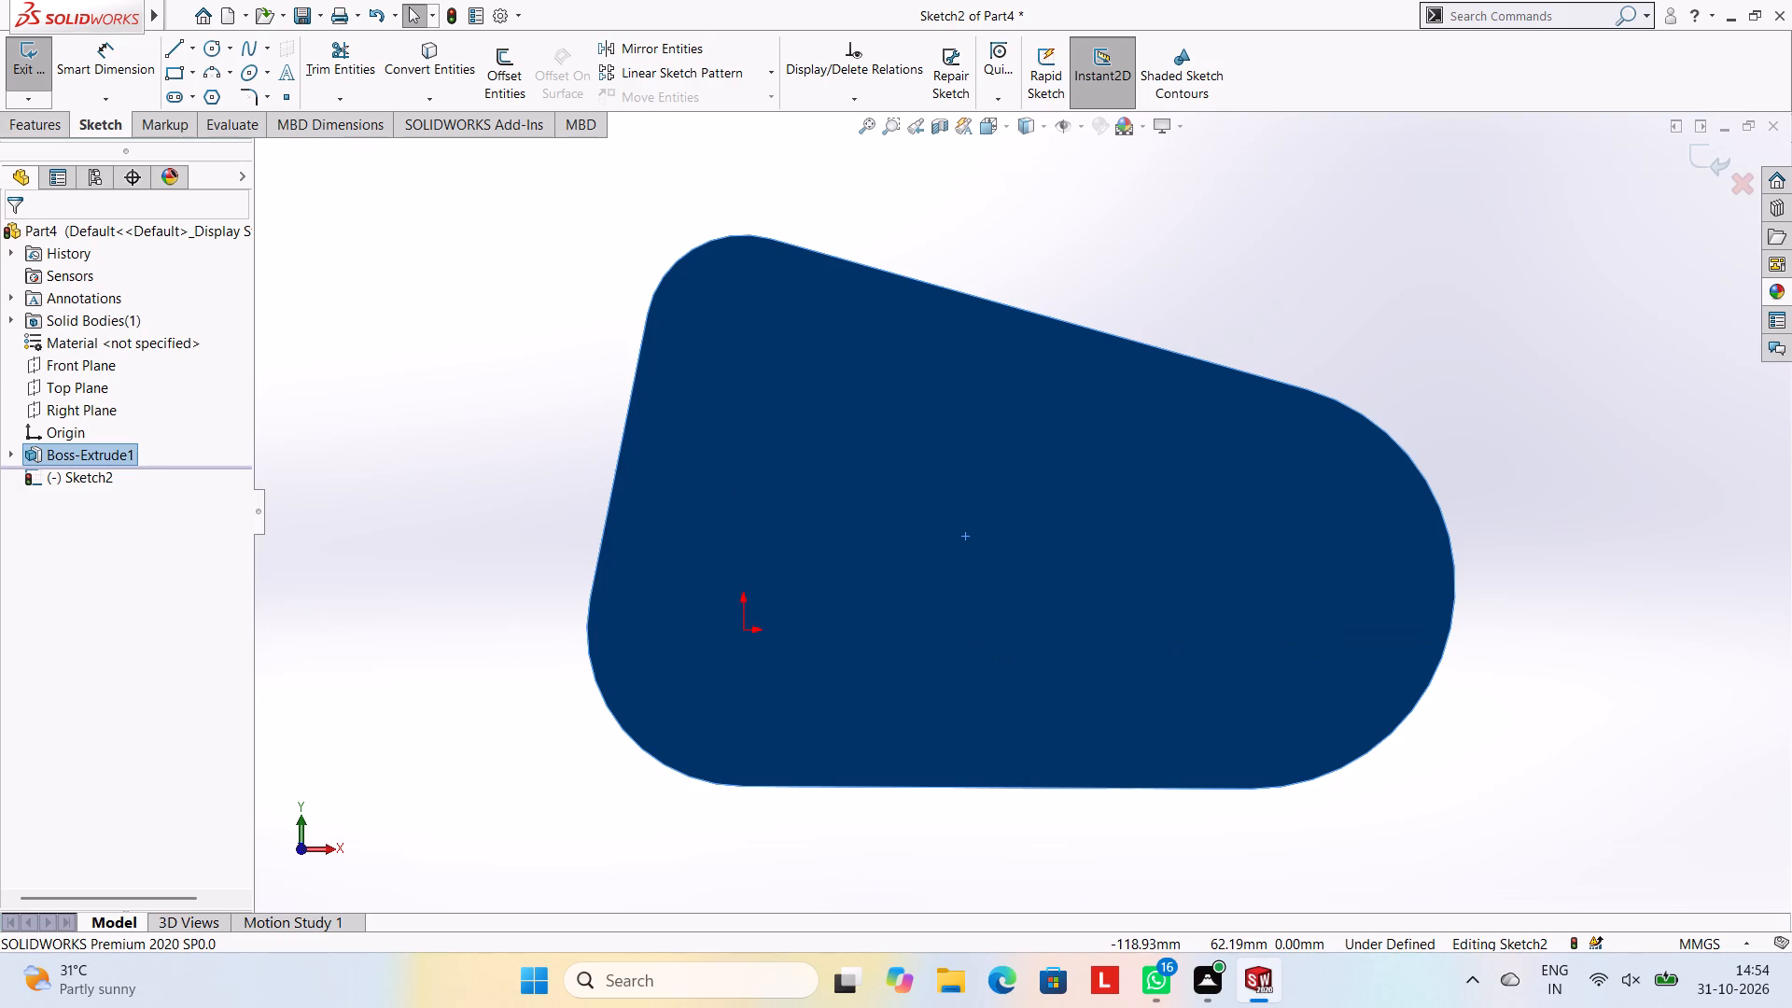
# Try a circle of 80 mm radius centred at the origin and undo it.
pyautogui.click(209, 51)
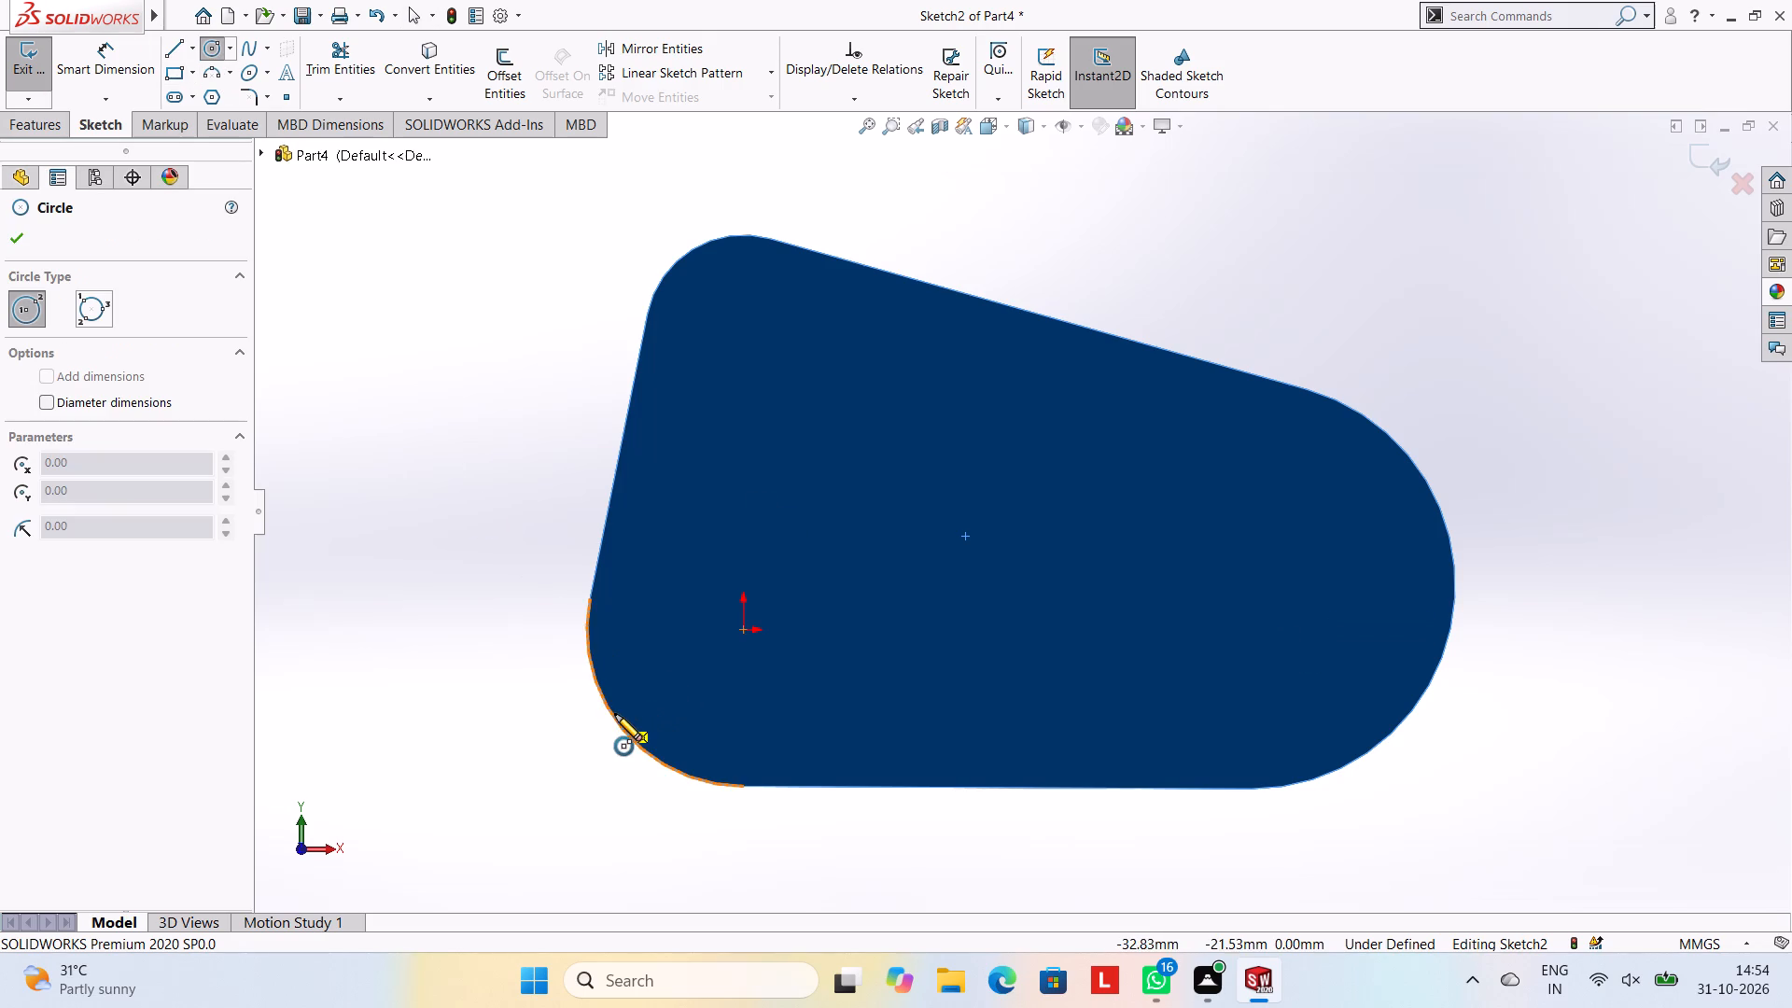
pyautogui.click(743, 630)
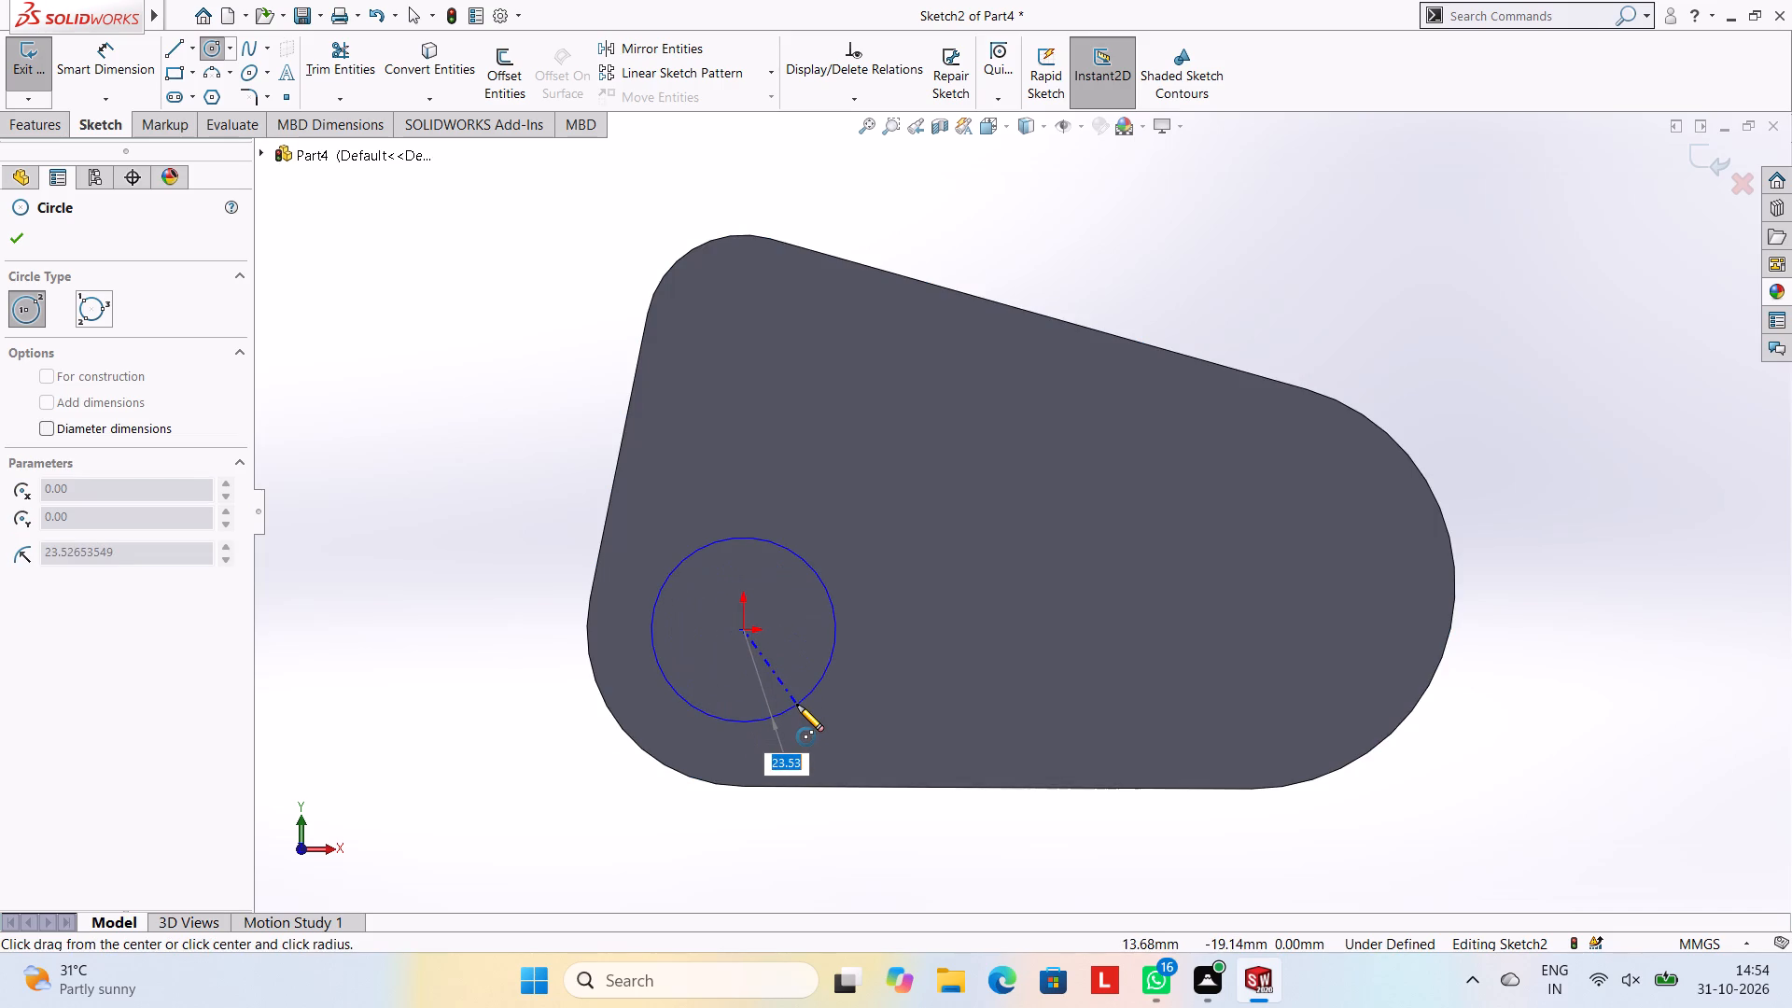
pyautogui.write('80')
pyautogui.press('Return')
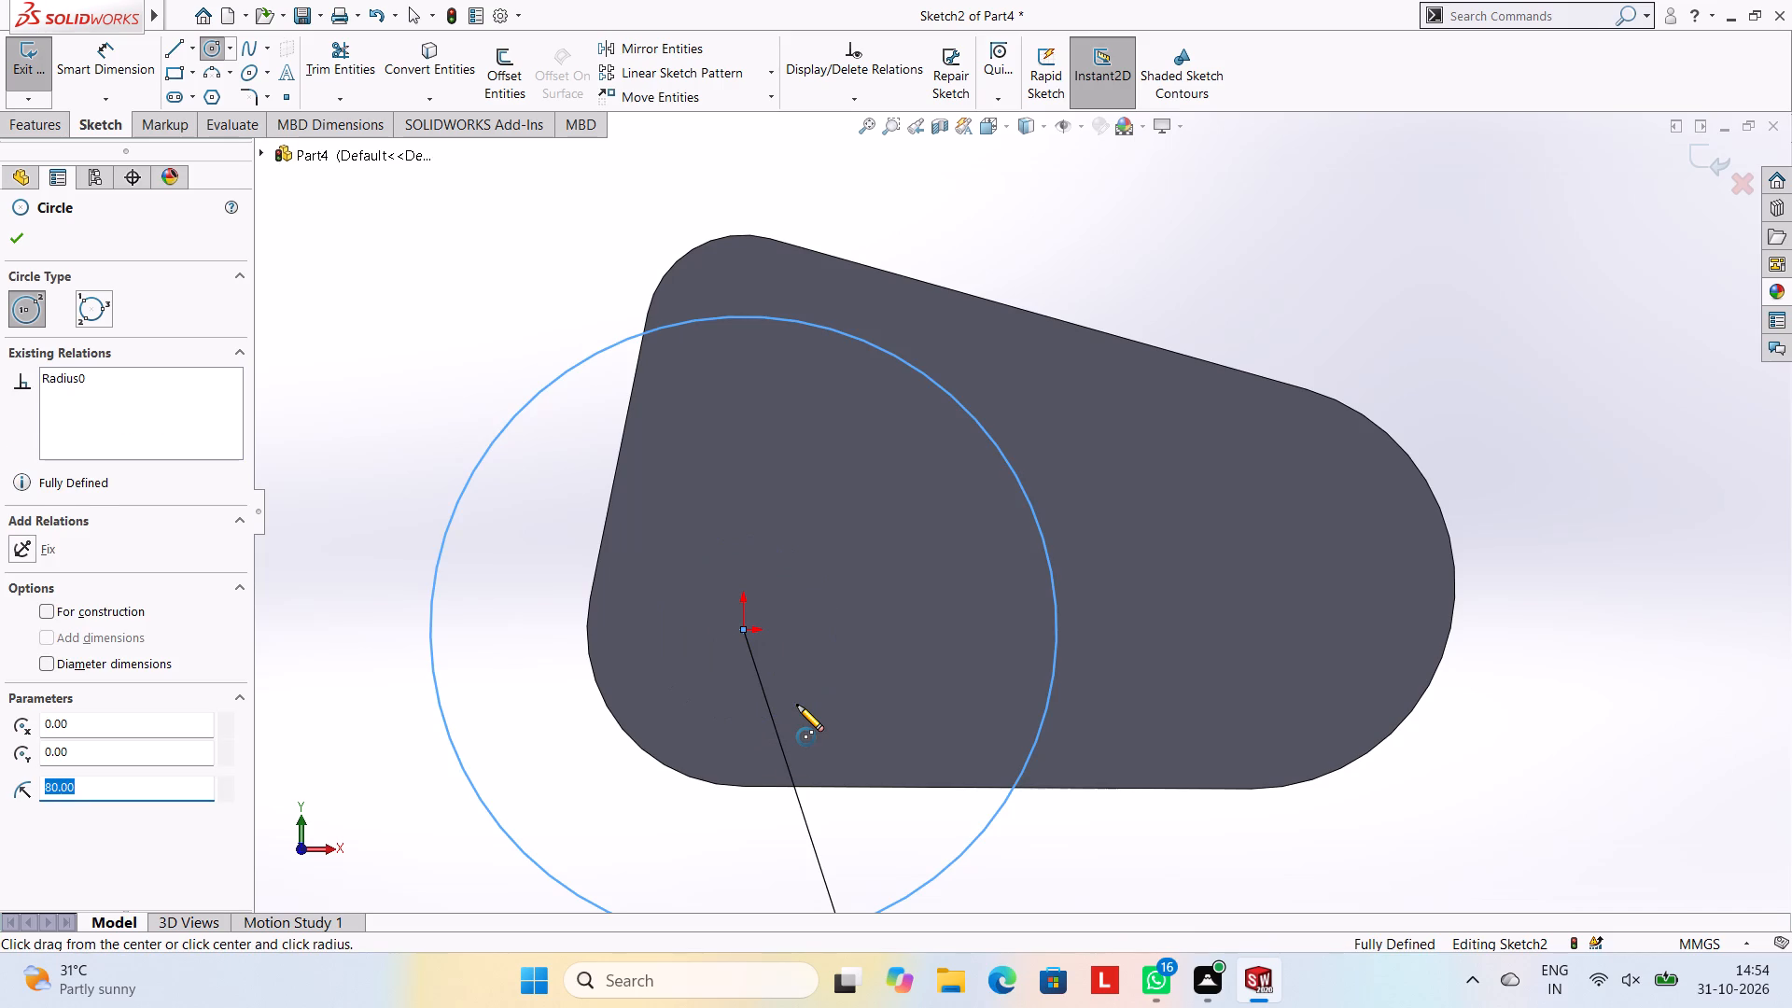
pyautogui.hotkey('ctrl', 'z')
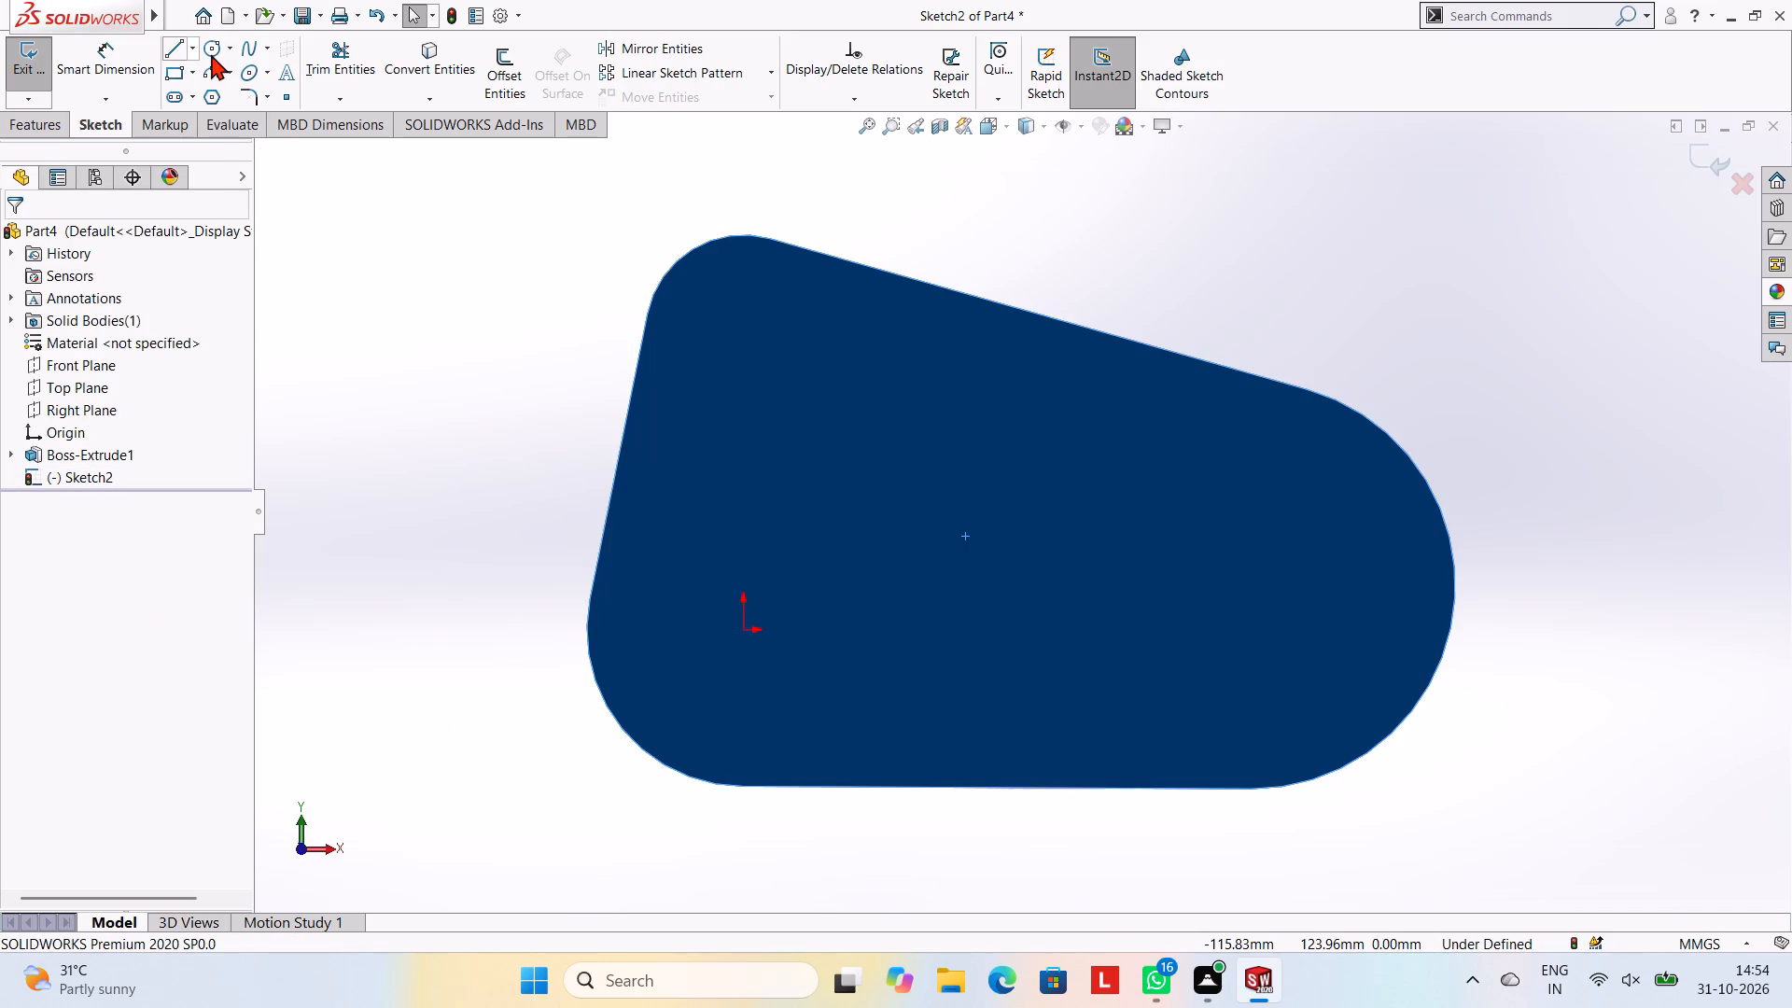
# Sketch a circle of 40 mm radius centred at the origin on the plate's front face.
pyautogui.click(211, 54)
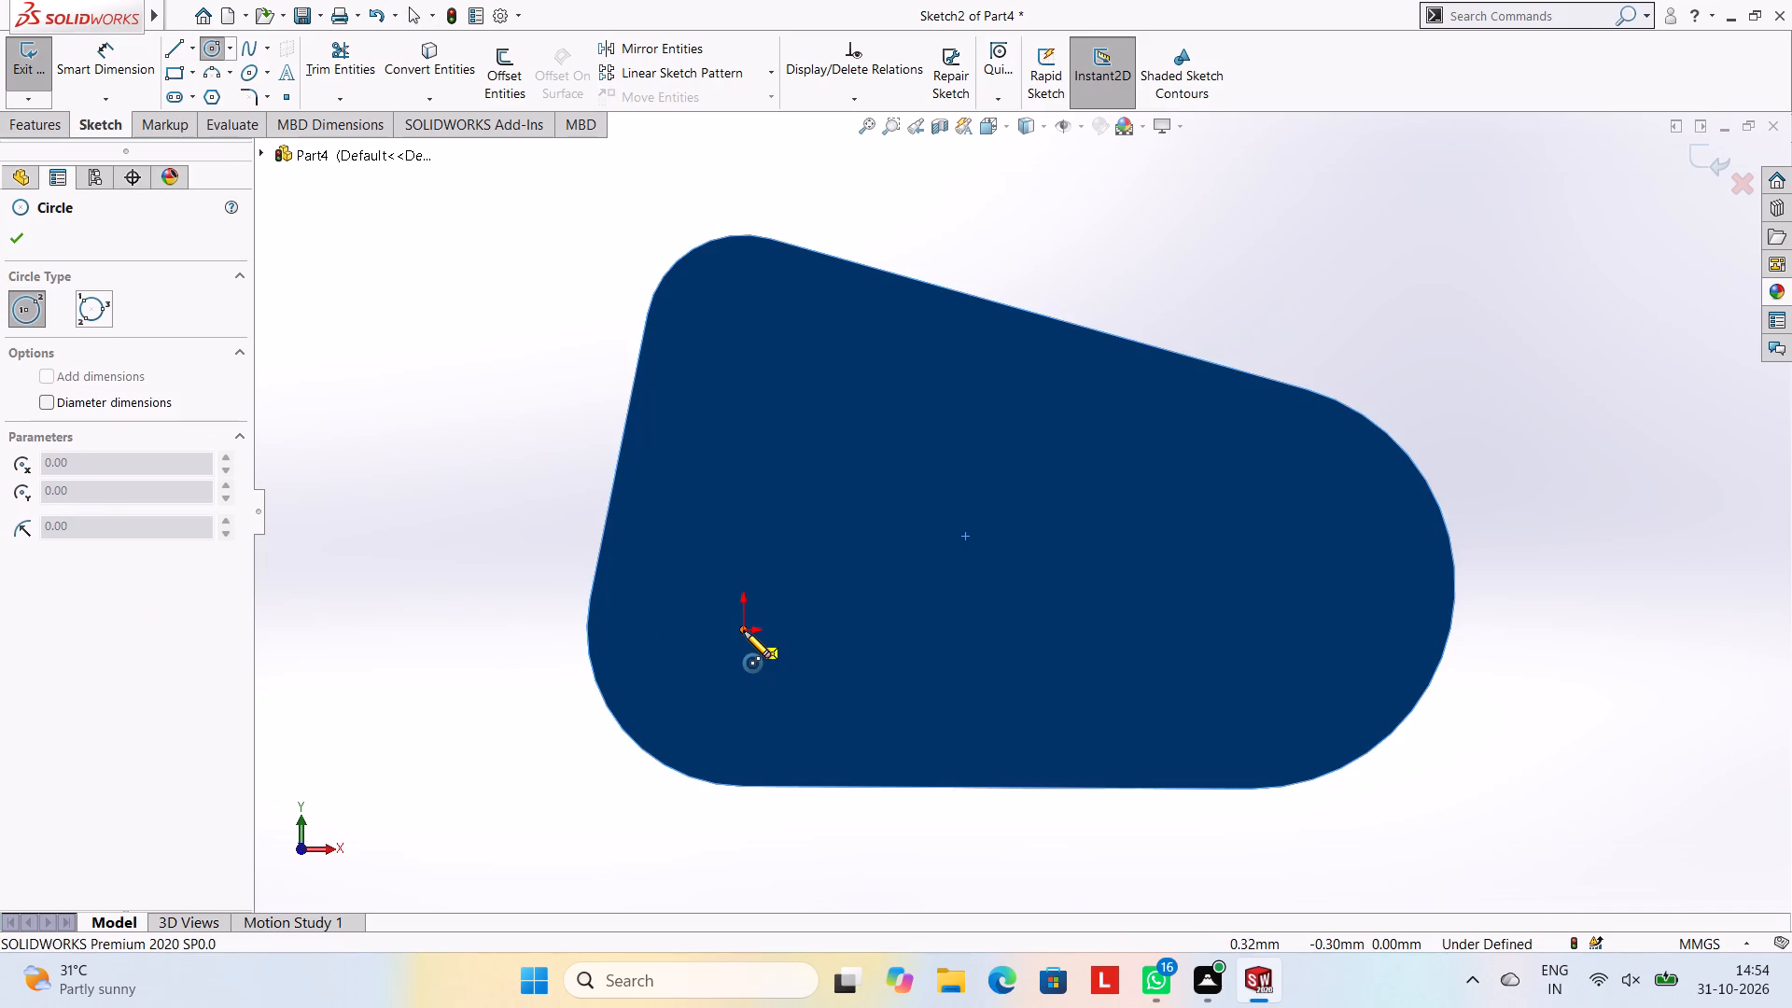
pyautogui.click(744, 631)
pyautogui.write('40')
pyautogui.press('Return')
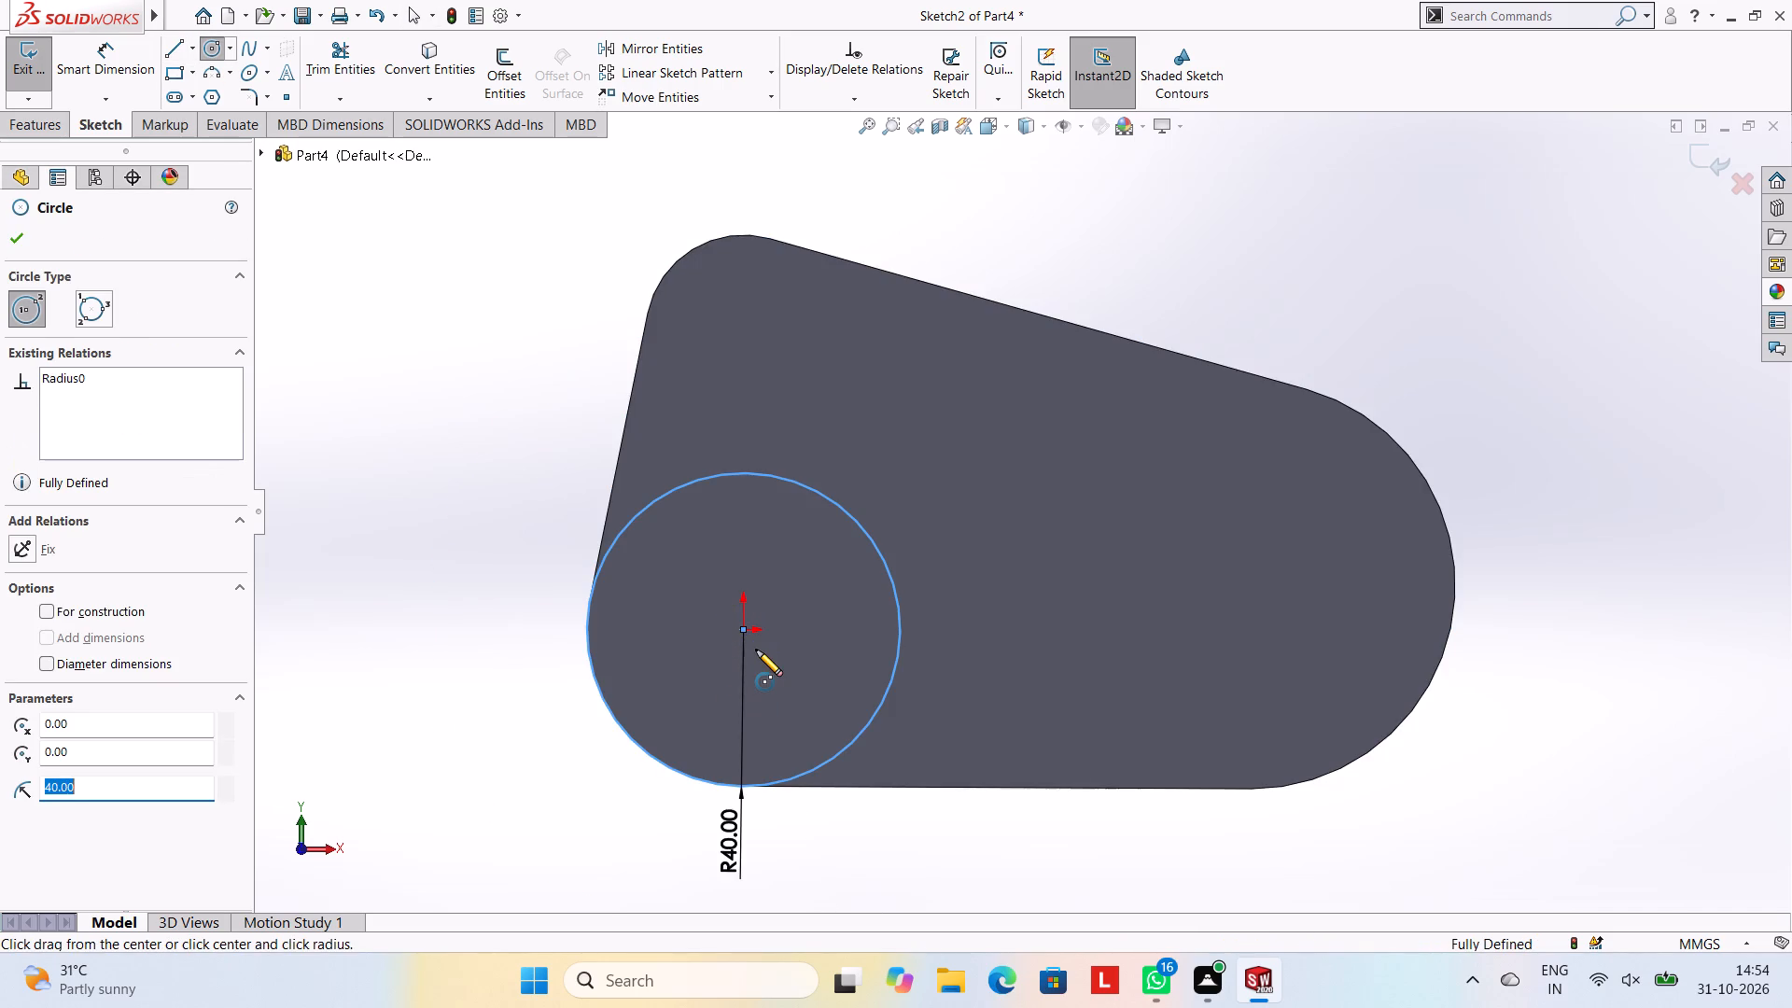
pyautogui.press('Escape')
pyautogui.press('Escape')
pyautogui.press('Escape')
pyautogui.press('Escape')
pyautogui.press('Escape')
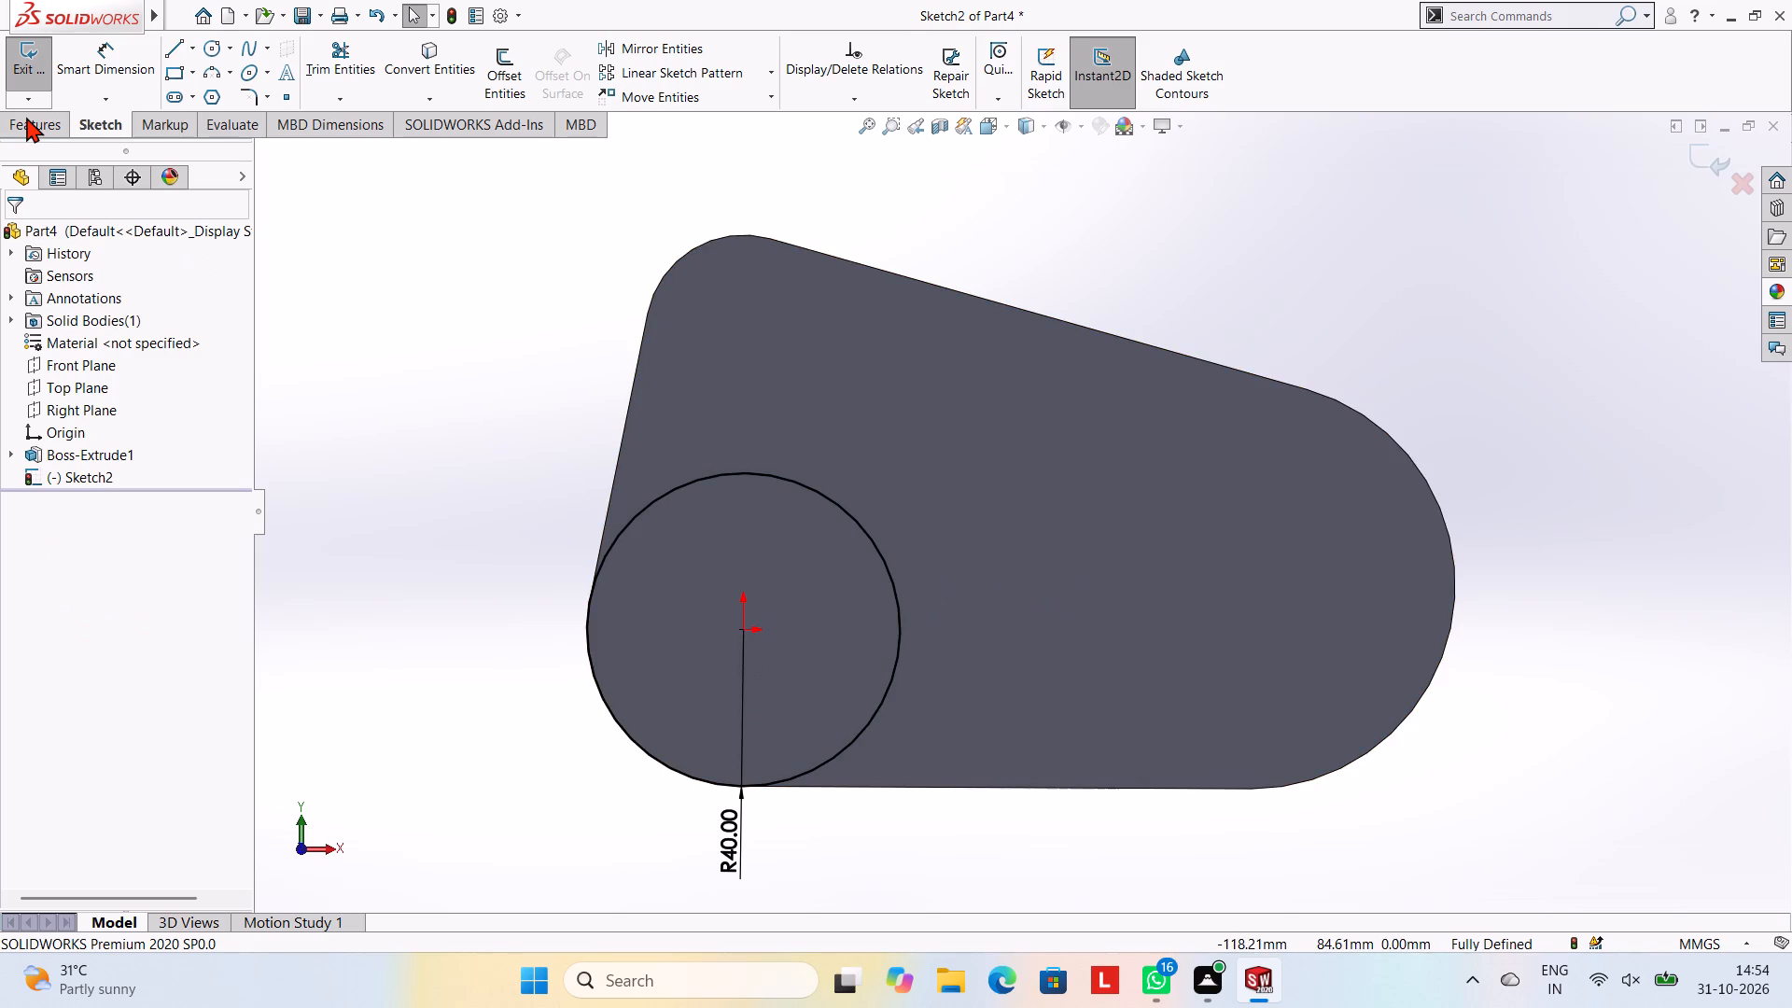
# Extrude the 40 mm radius circle as a blind boss 8 mm deep, merged with the plate.
pyautogui.click(26, 117)
pyautogui.click(49, 64)
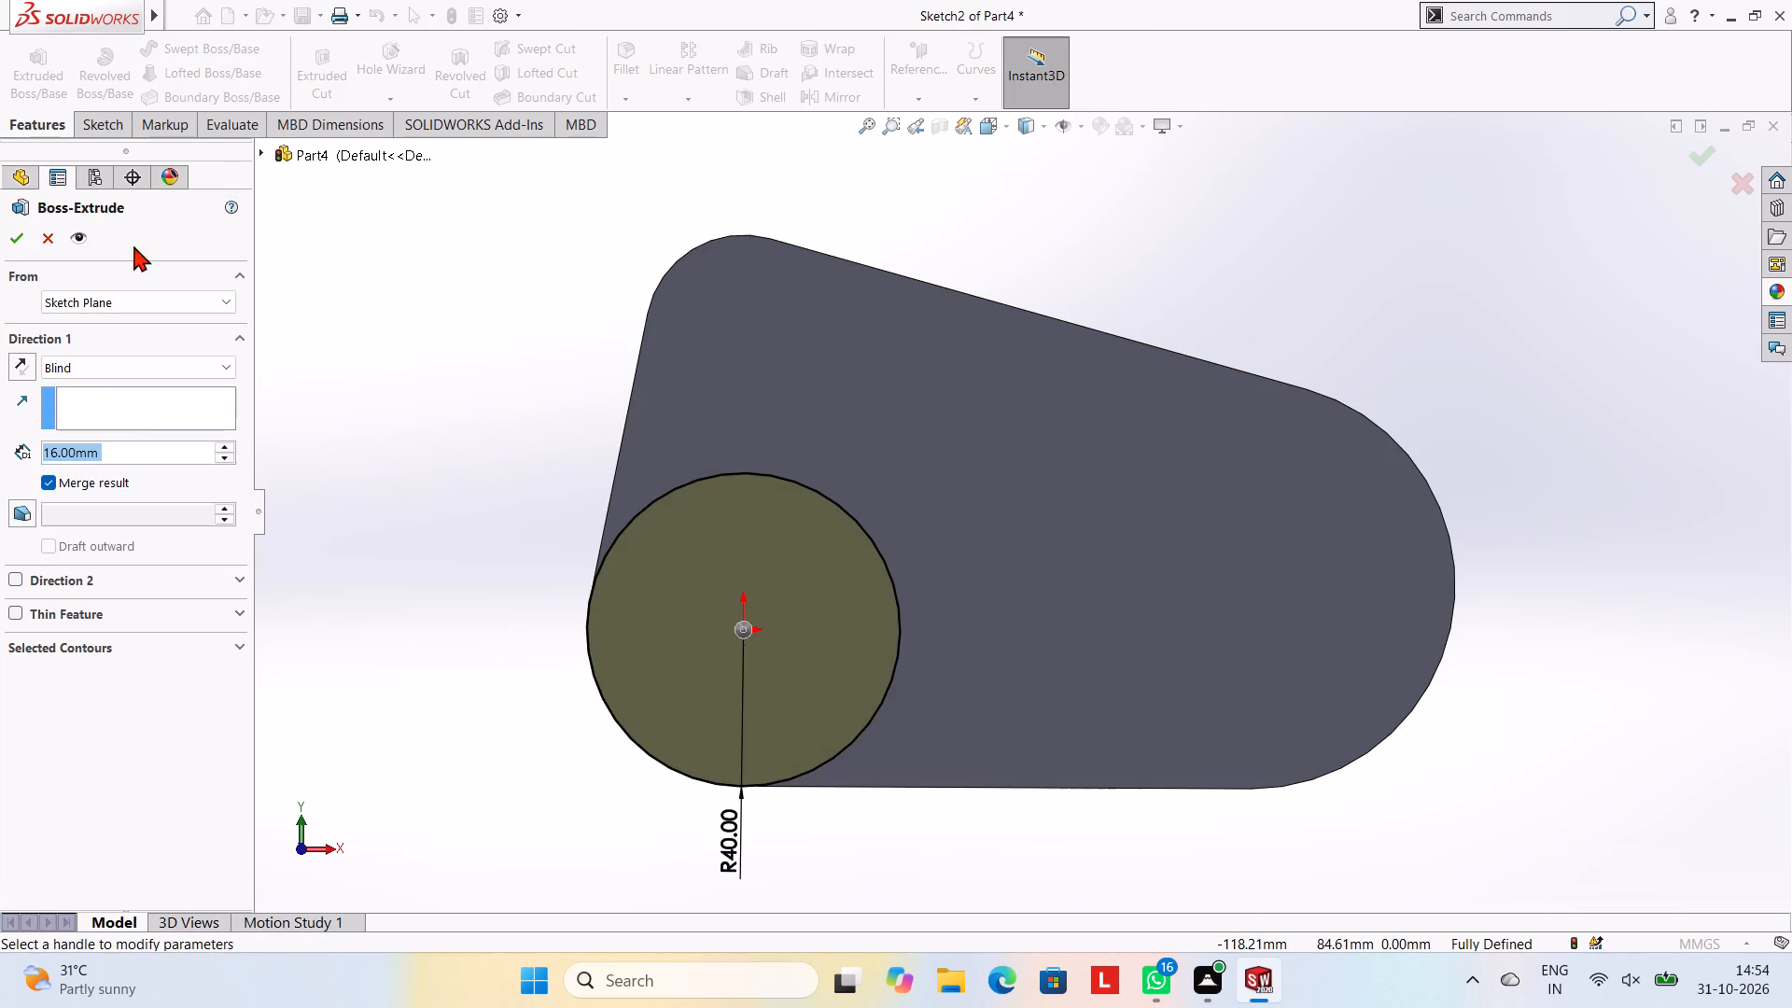
pyautogui.press('8')
pyautogui.press('Return')
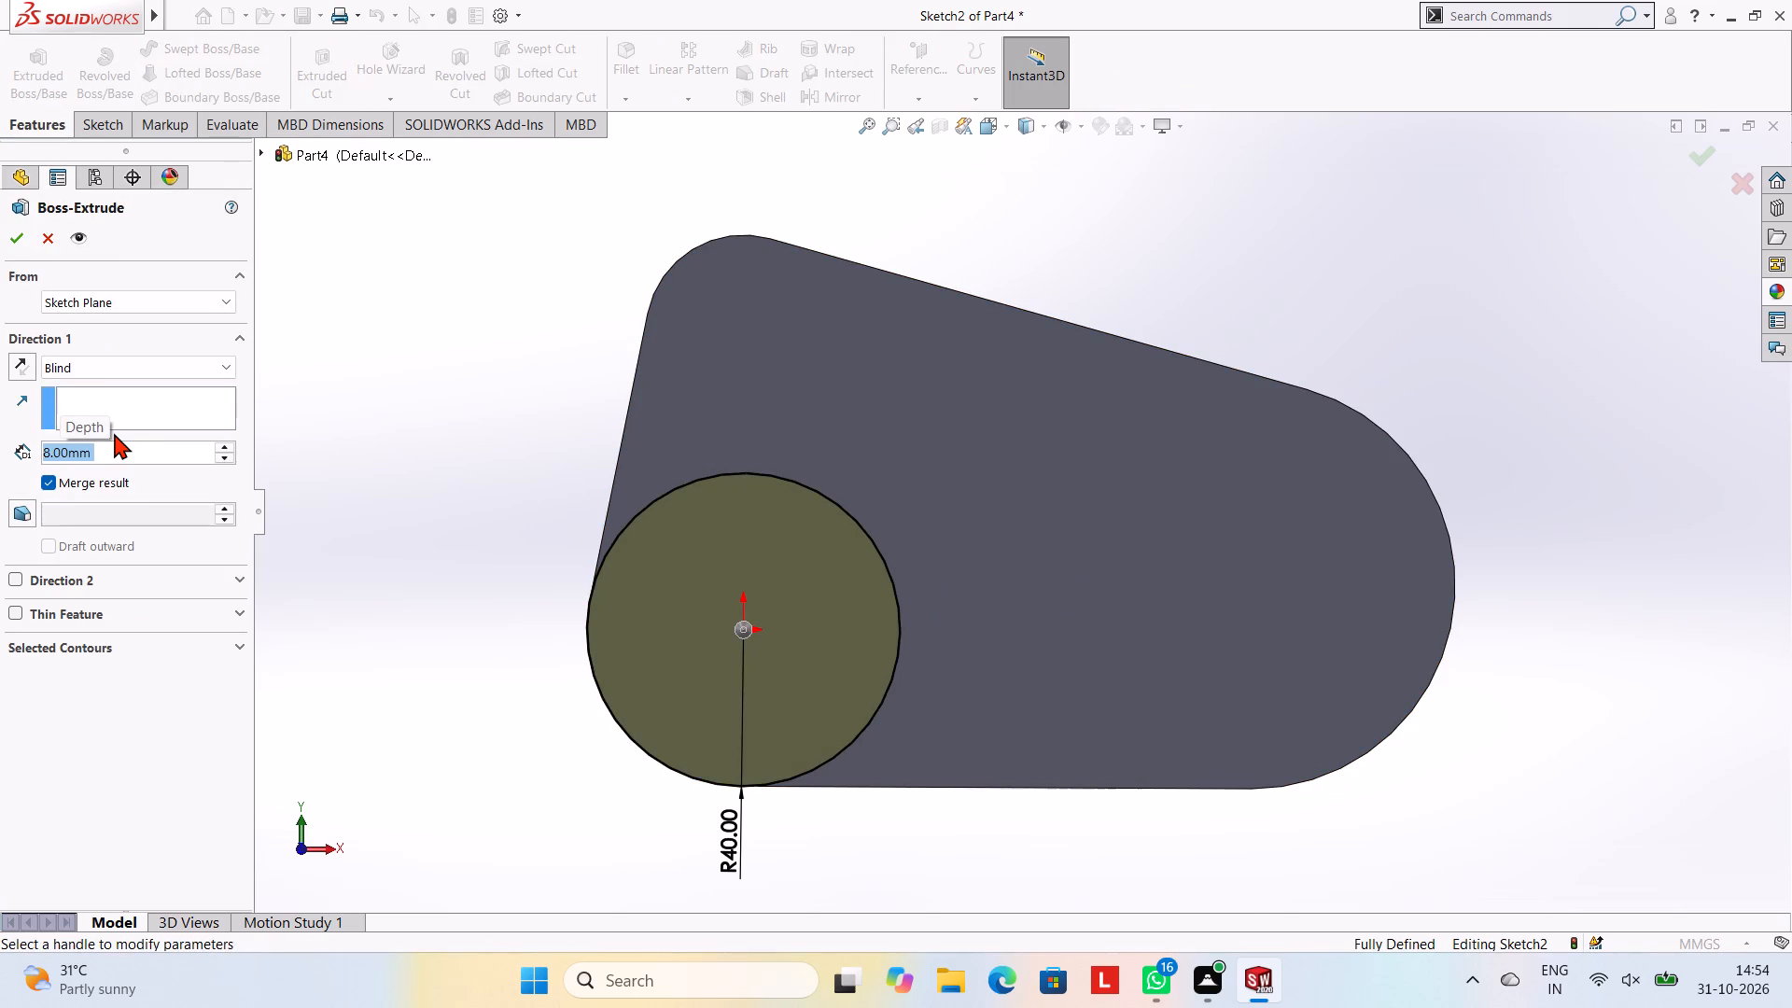
pyautogui.click(14, 228)
pyautogui.click(321, 340)
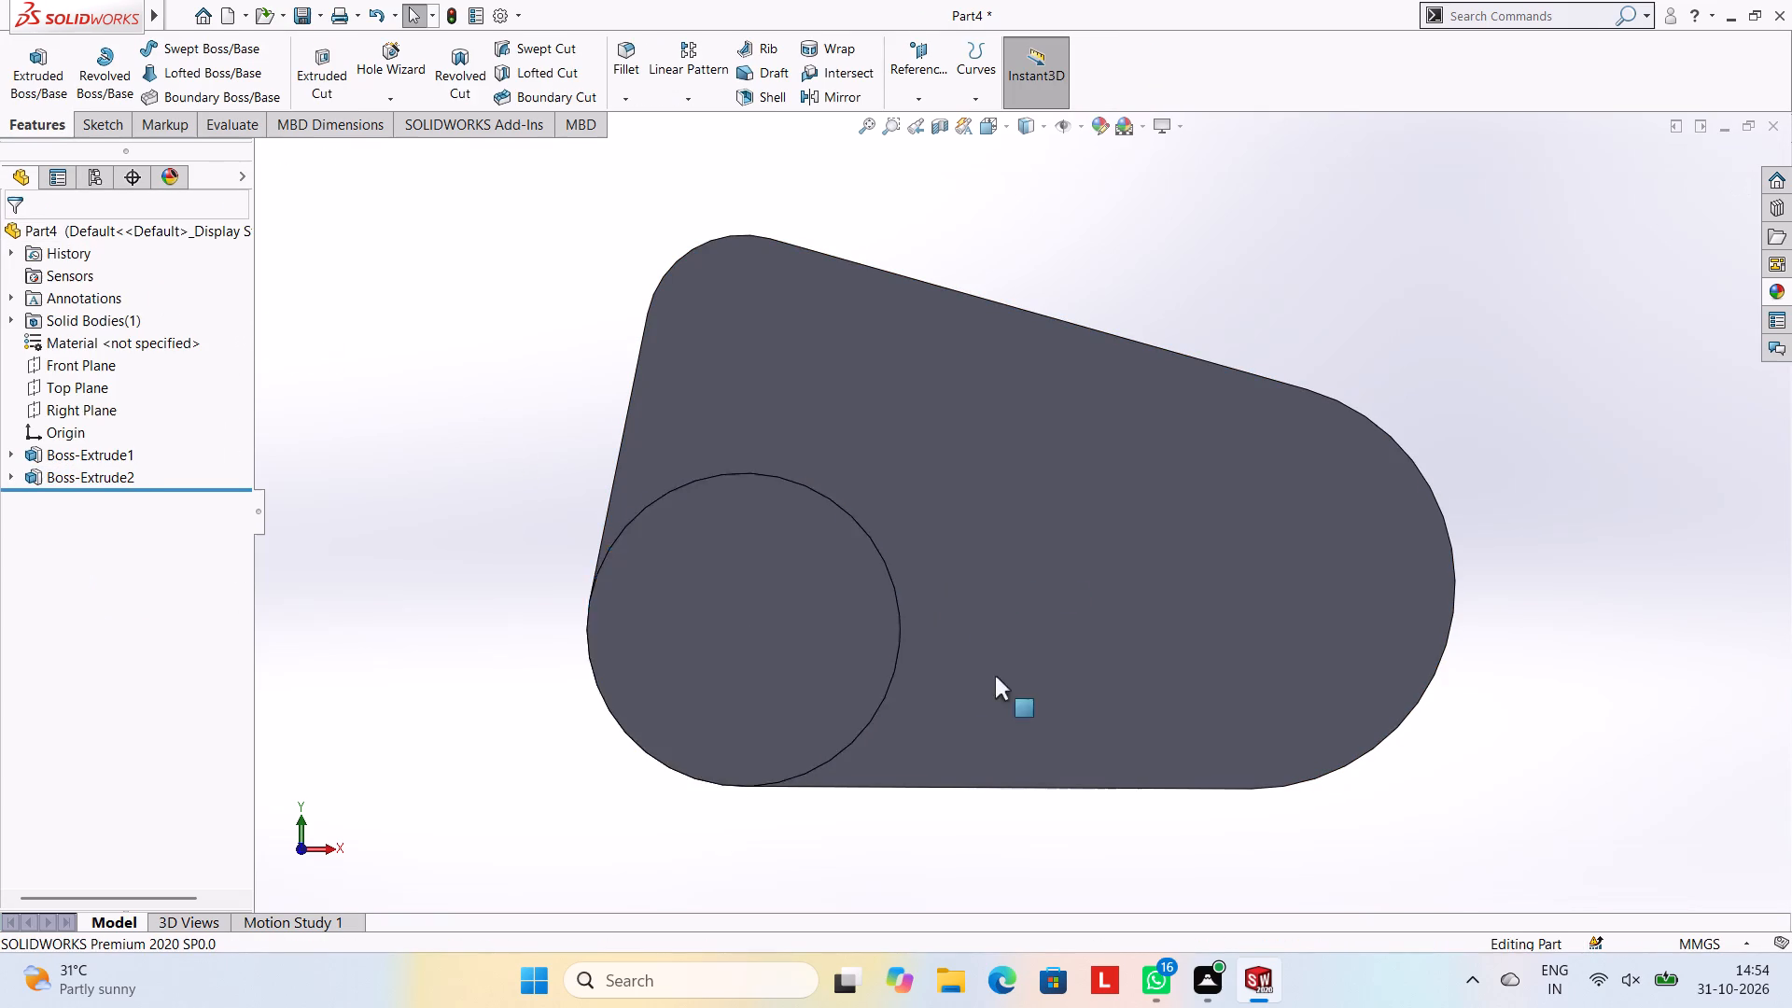
# Sketch a circle of 40 mm radius centred at the origin on the plate's back face.
pyautogui.moveTo(995, 676); pyautogui.dragTo(964, 341, button='middle')
pyautogui.moveTo(1099, 597); pyautogui.dragTo(1079, 436, button='middle')
pyautogui.moveTo(1015, 559); pyautogui.dragTo(998, 279, button='middle')
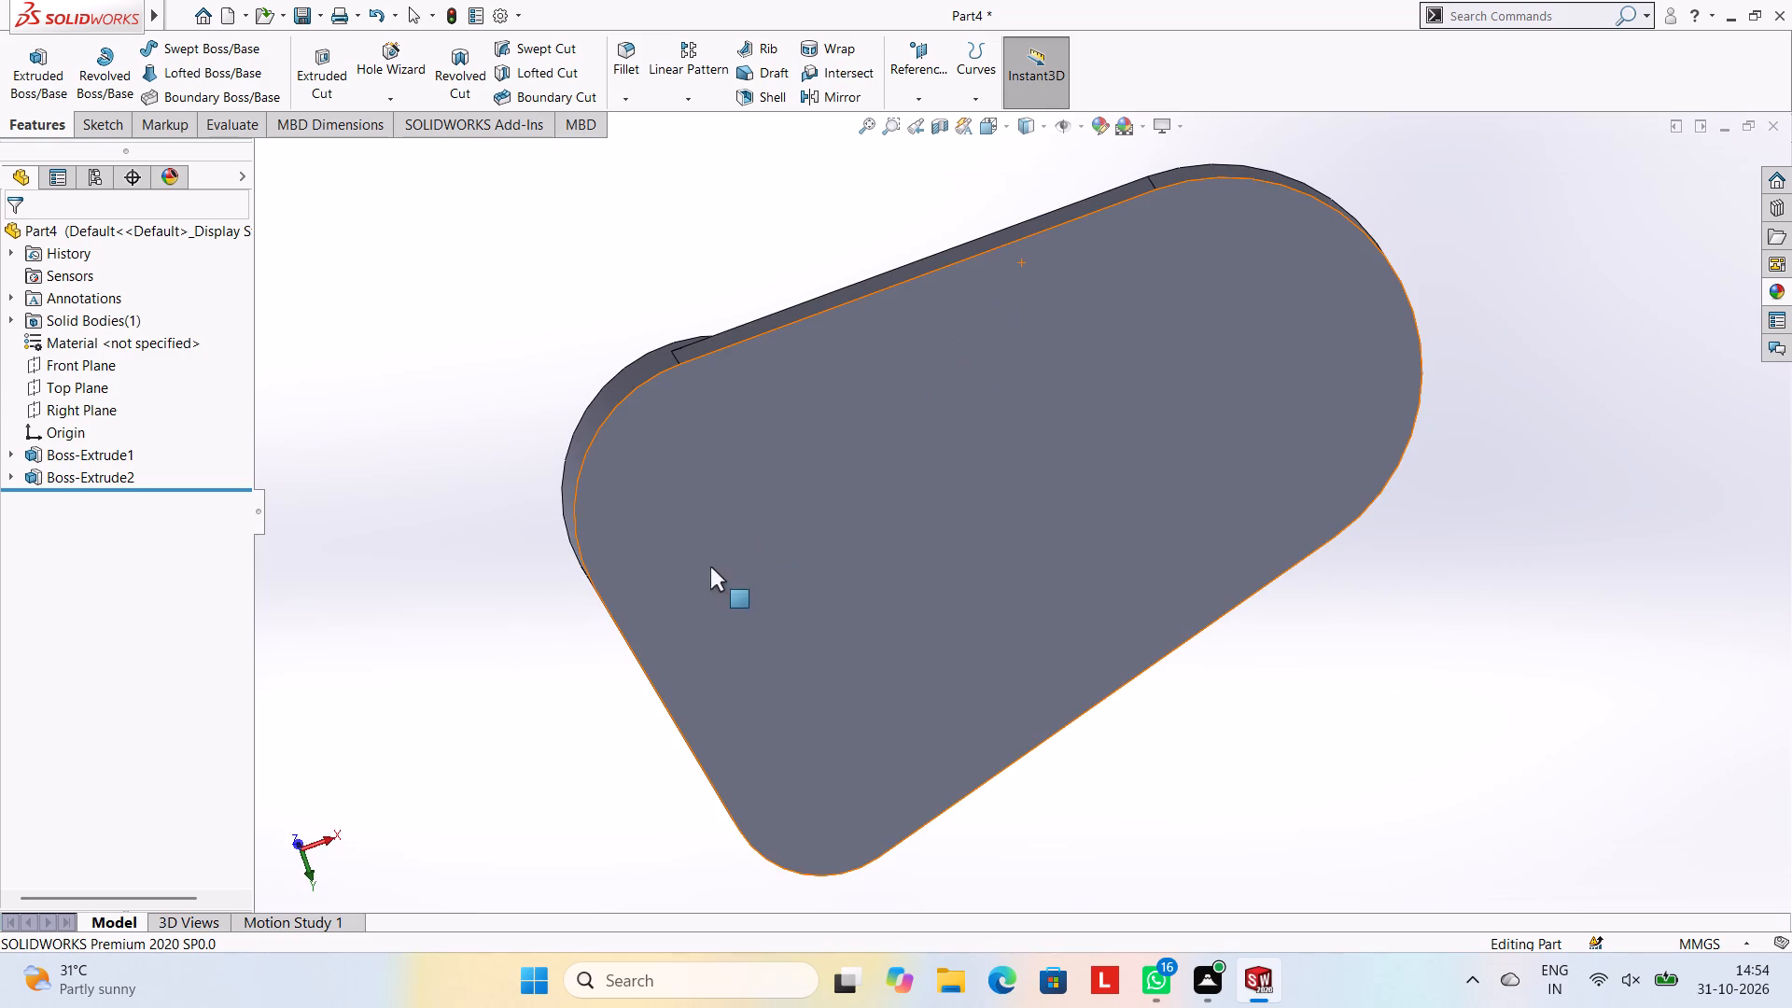
pyautogui.click(728, 525)
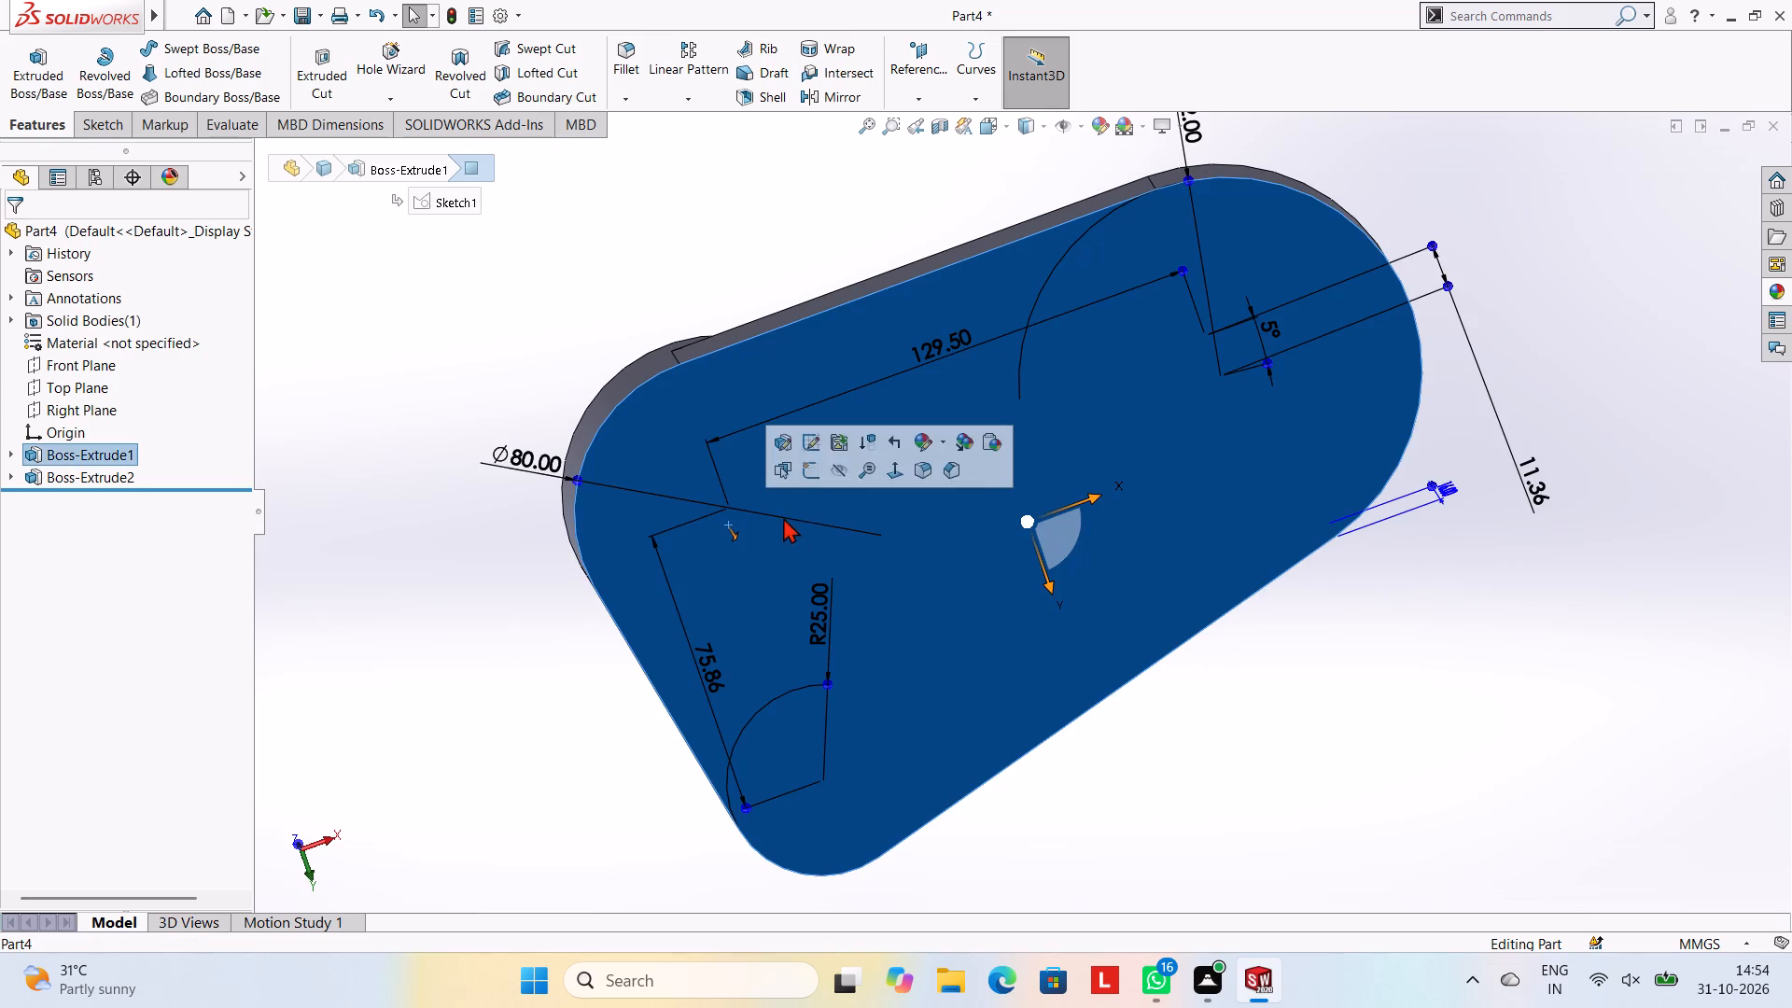
pyautogui.click(802, 470)
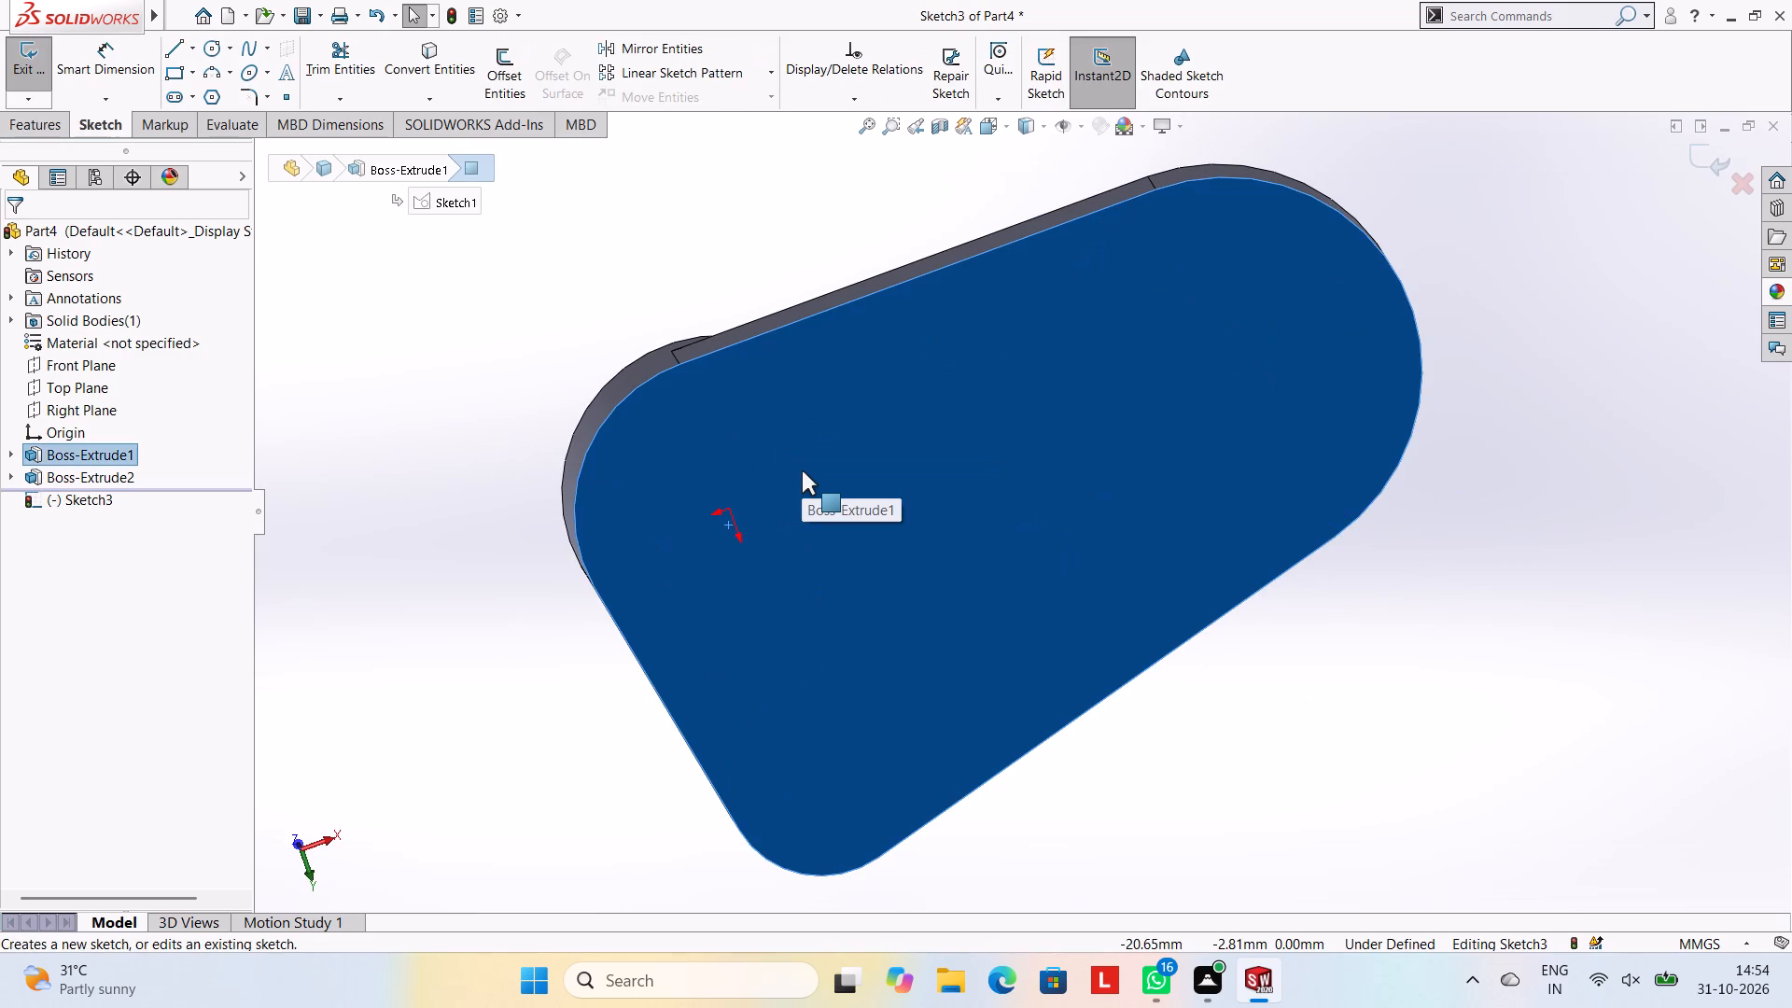
pyautogui.hotkey('ctrl', '8')
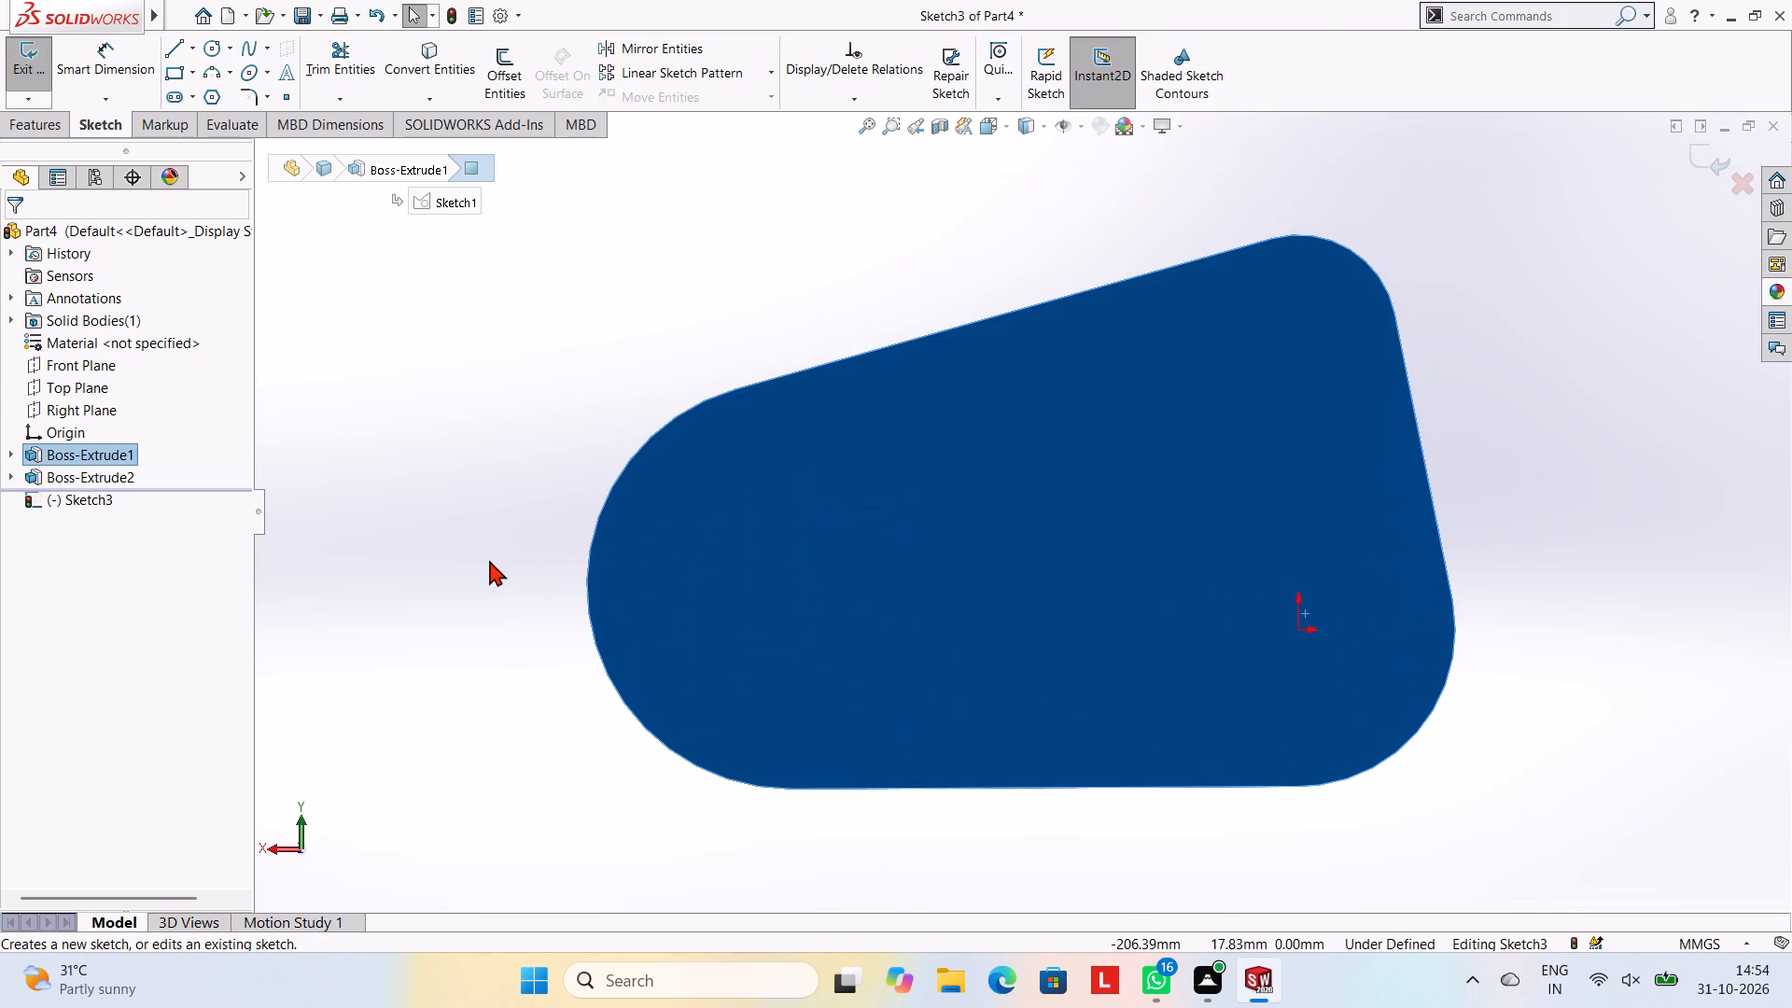
pyautogui.click(205, 49)
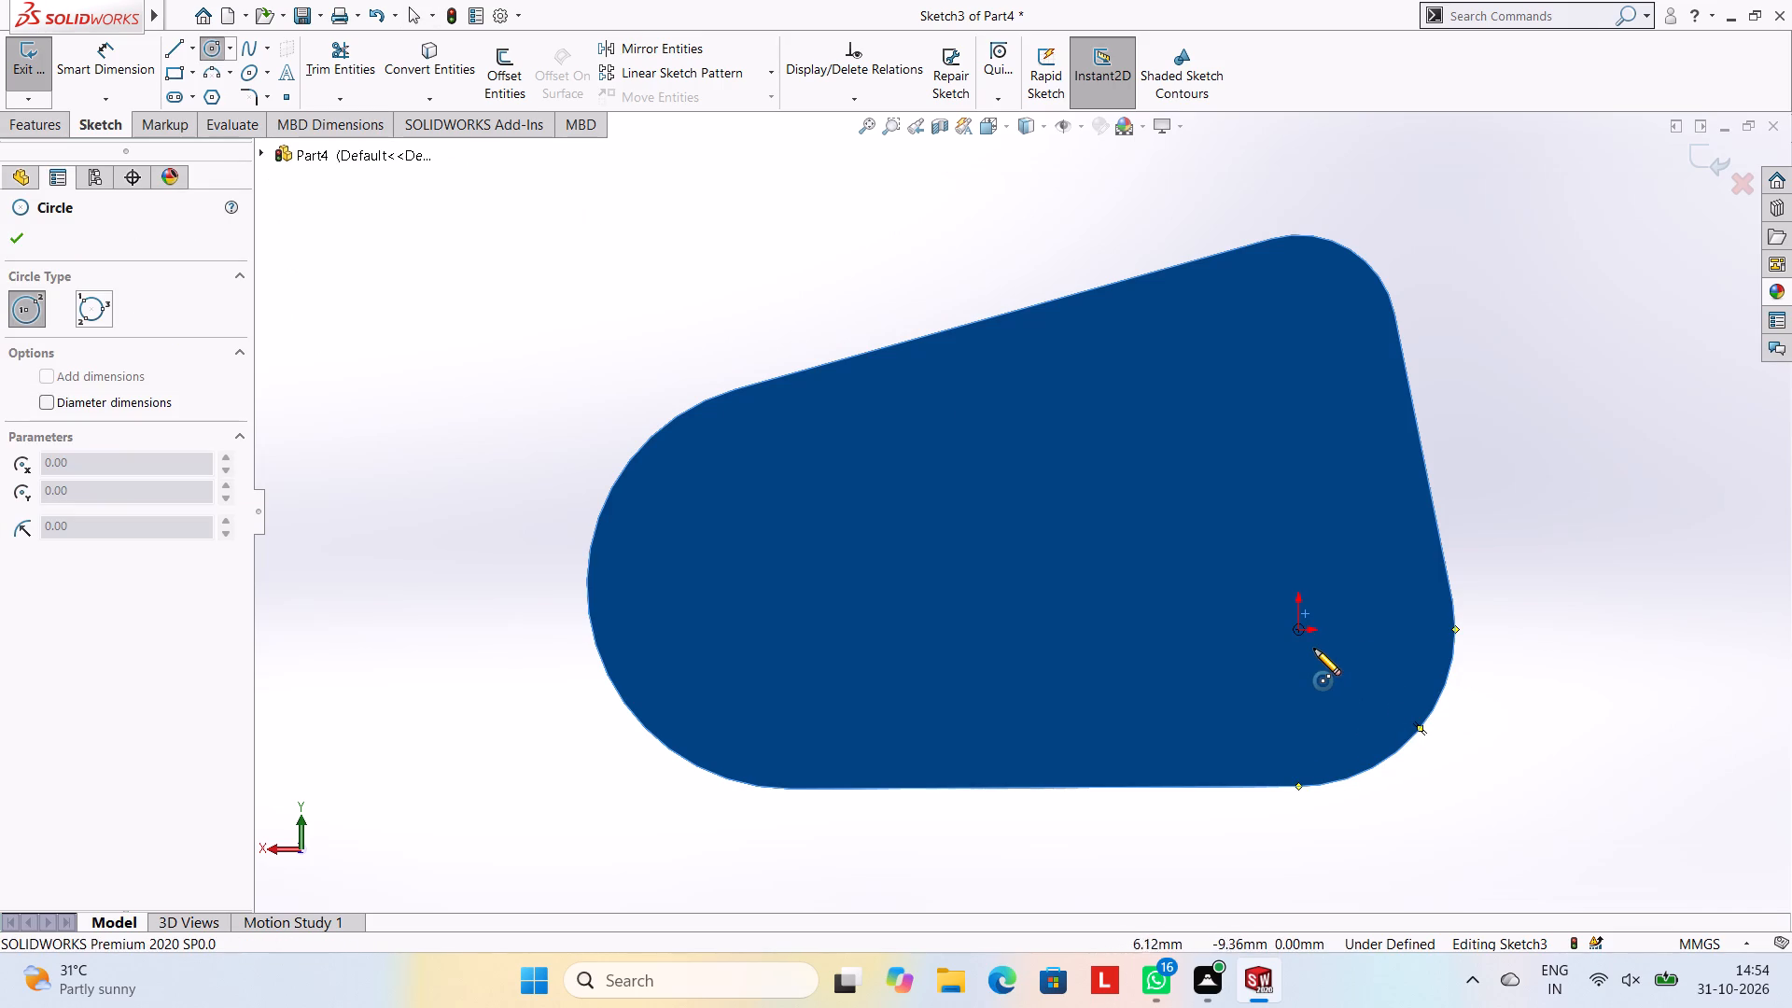
pyautogui.click(1296, 630)
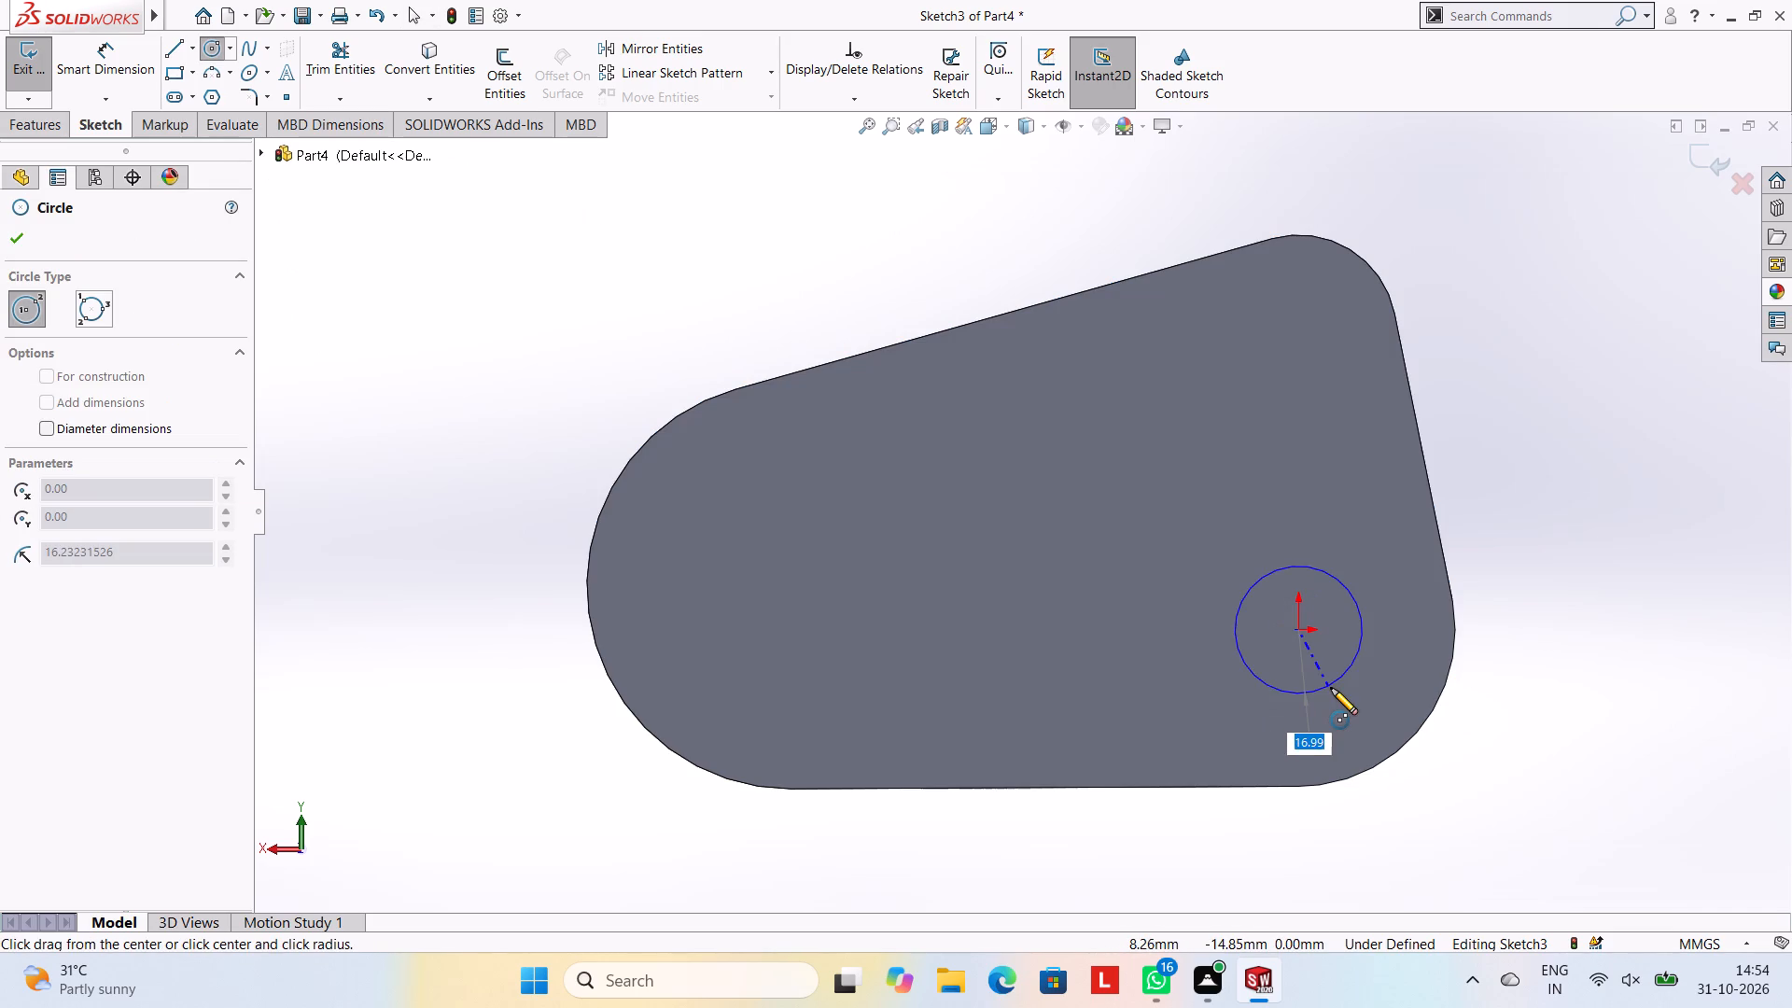
pyautogui.write('40')
pyautogui.press('Return')
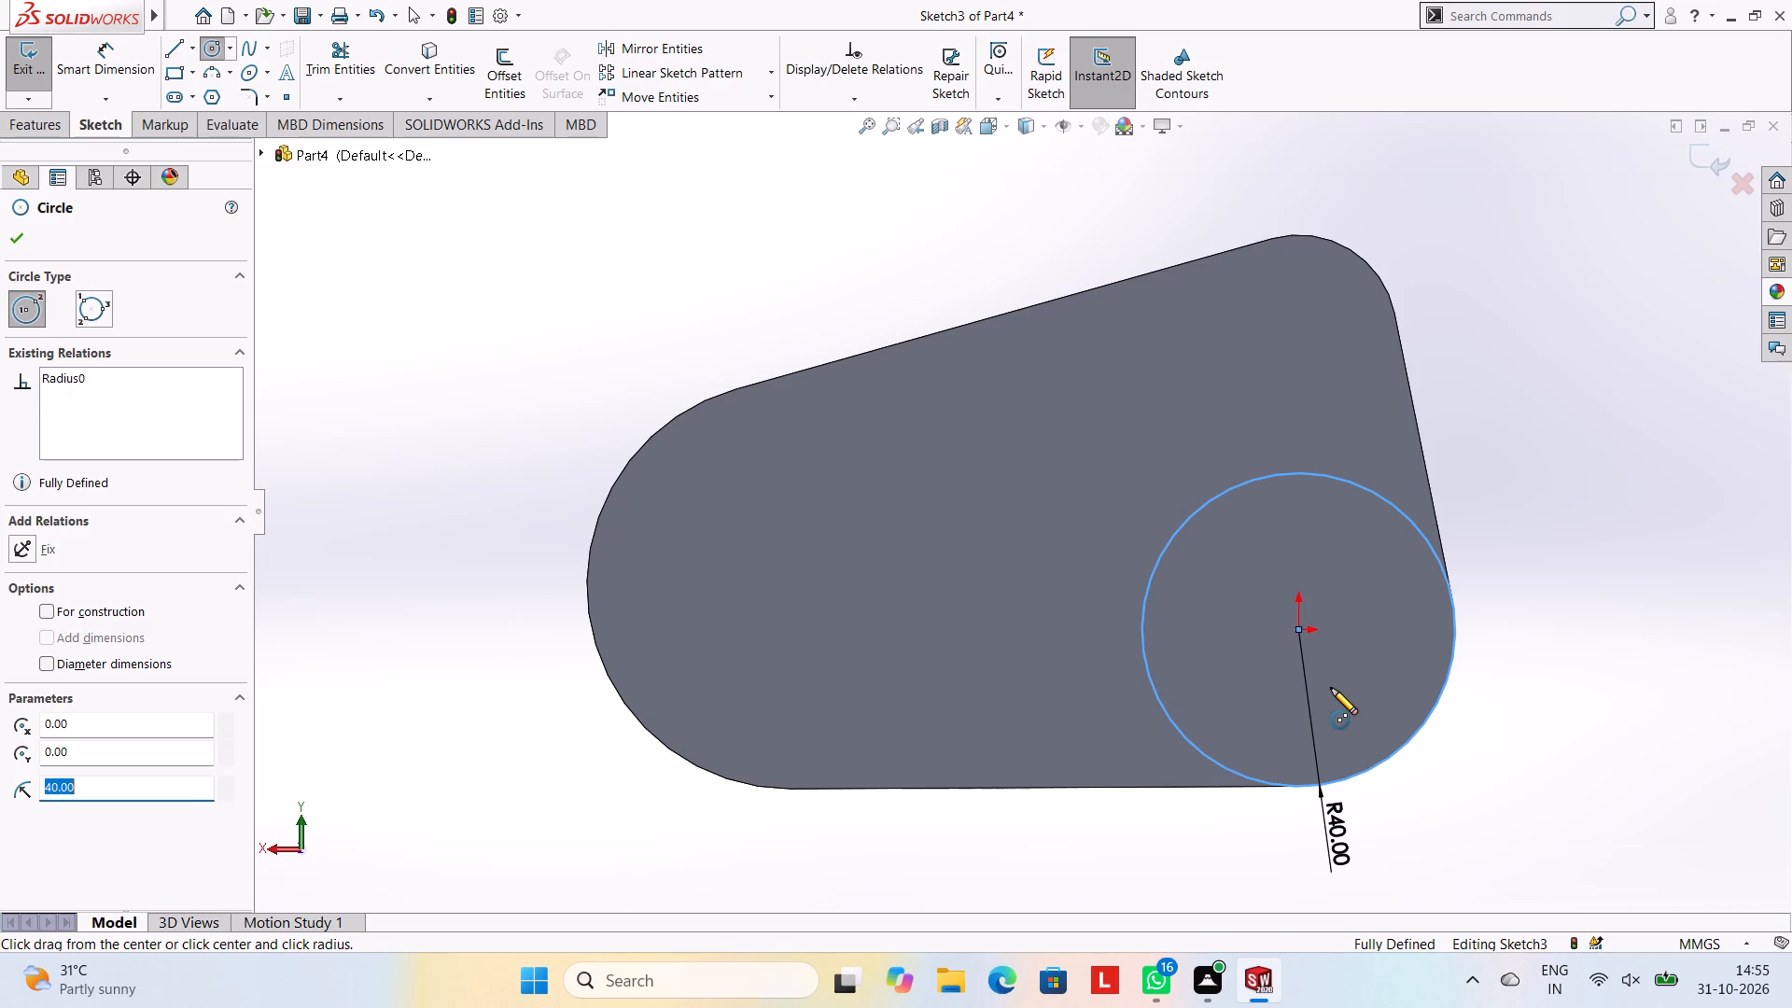
# Extrude the 40 mm radius circle on the back face as a blind boss 16 mm deep, merged with the plate.
pyautogui.press('Escape')
pyautogui.press('Escape')
pyautogui.press('Escape')
pyautogui.press('Escape')
pyautogui.press('Escape')
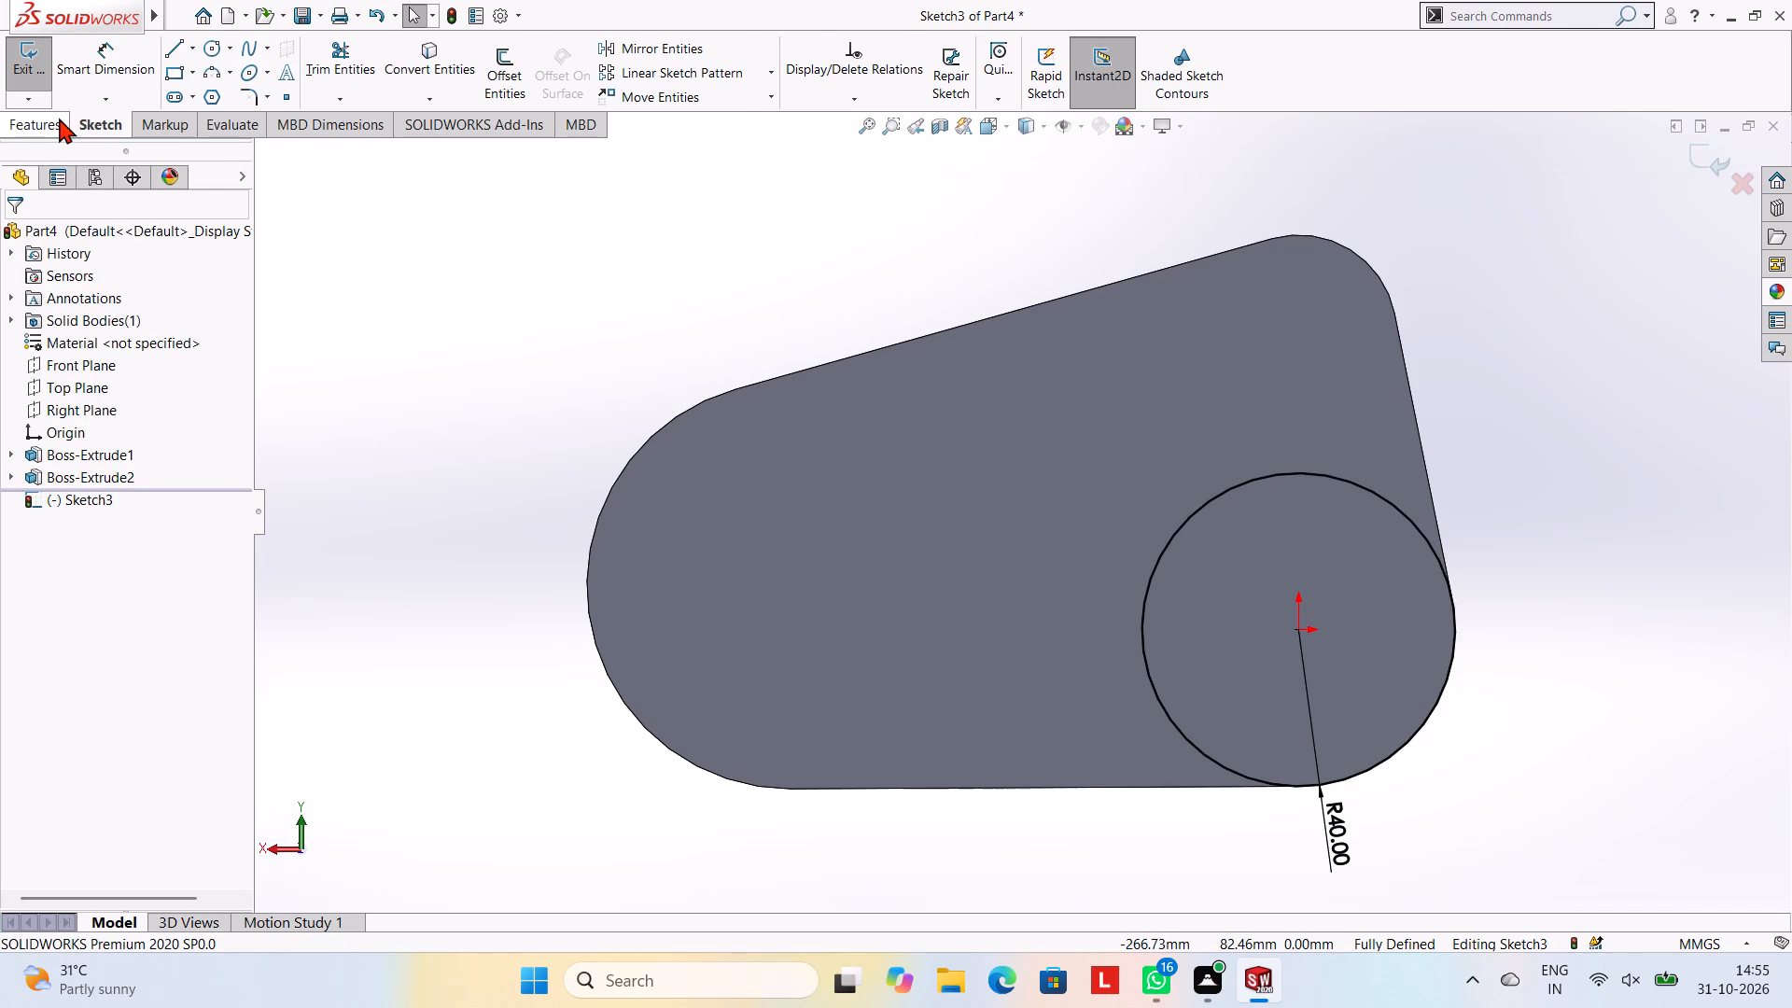
pyautogui.click(59, 118)
pyautogui.click(3, 60)
pyautogui.click(35, 78)
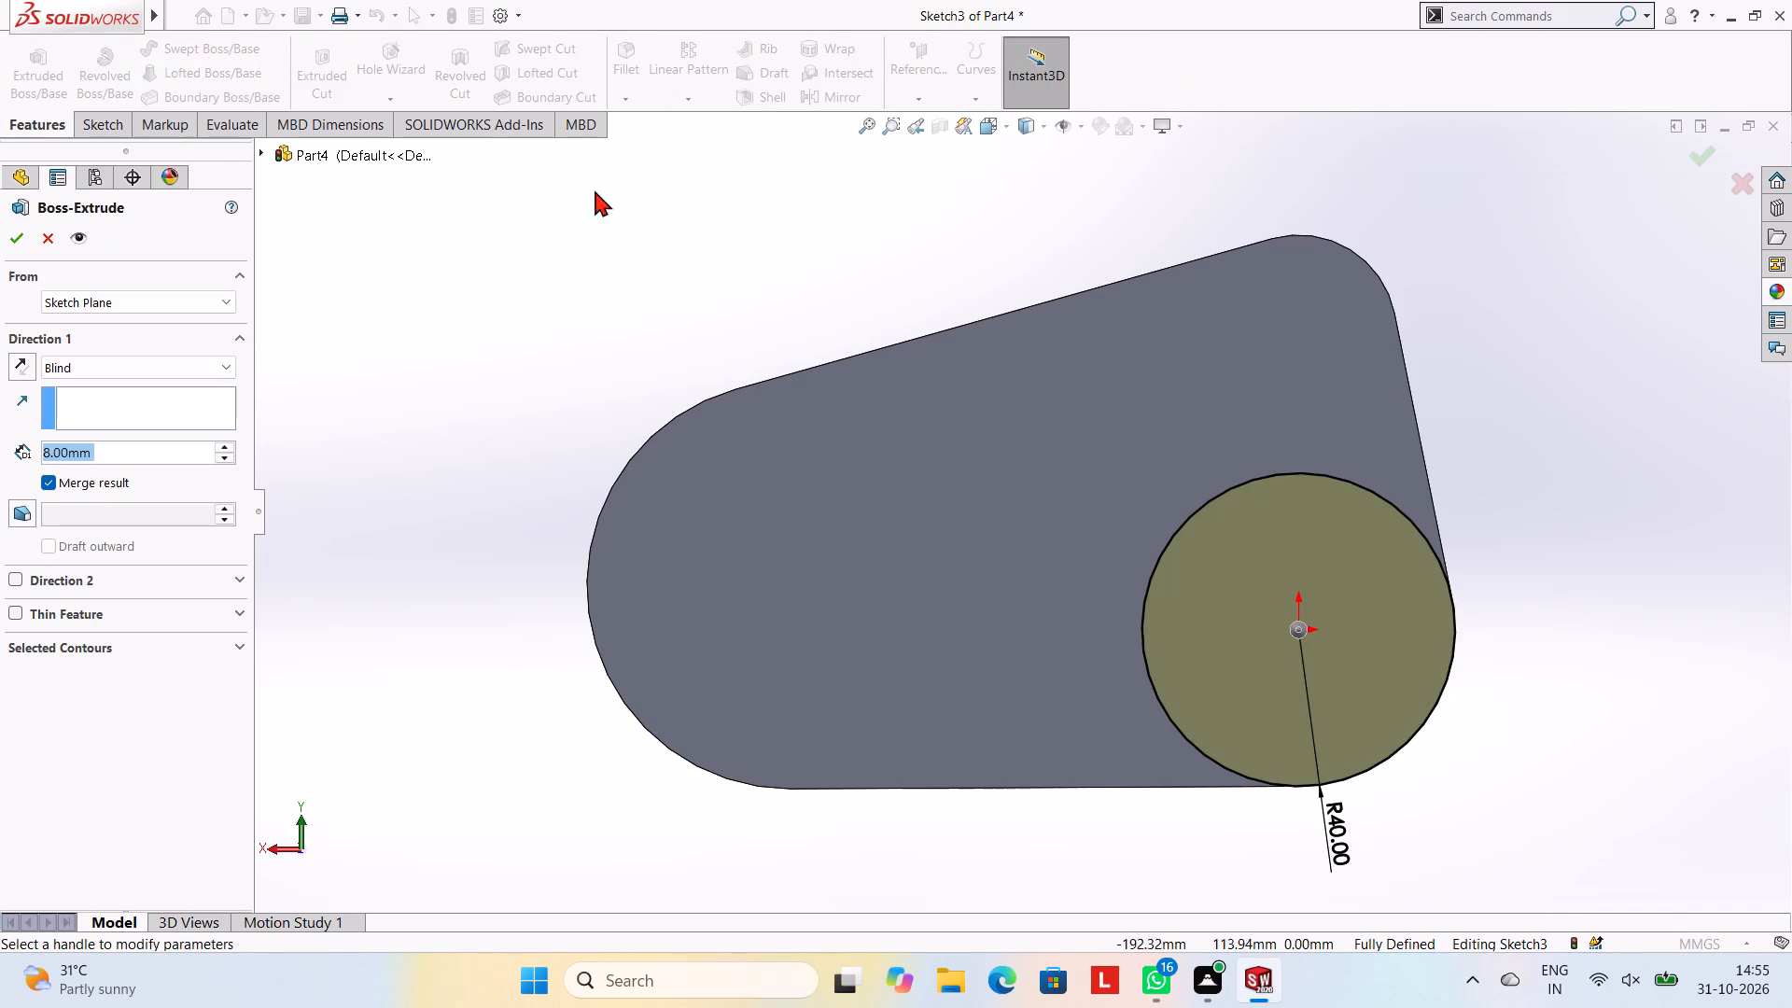
pyautogui.moveTo(707, 201); pyautogui.dragTo(775, 283, button='middle')
pyautogui.click(142, 444)
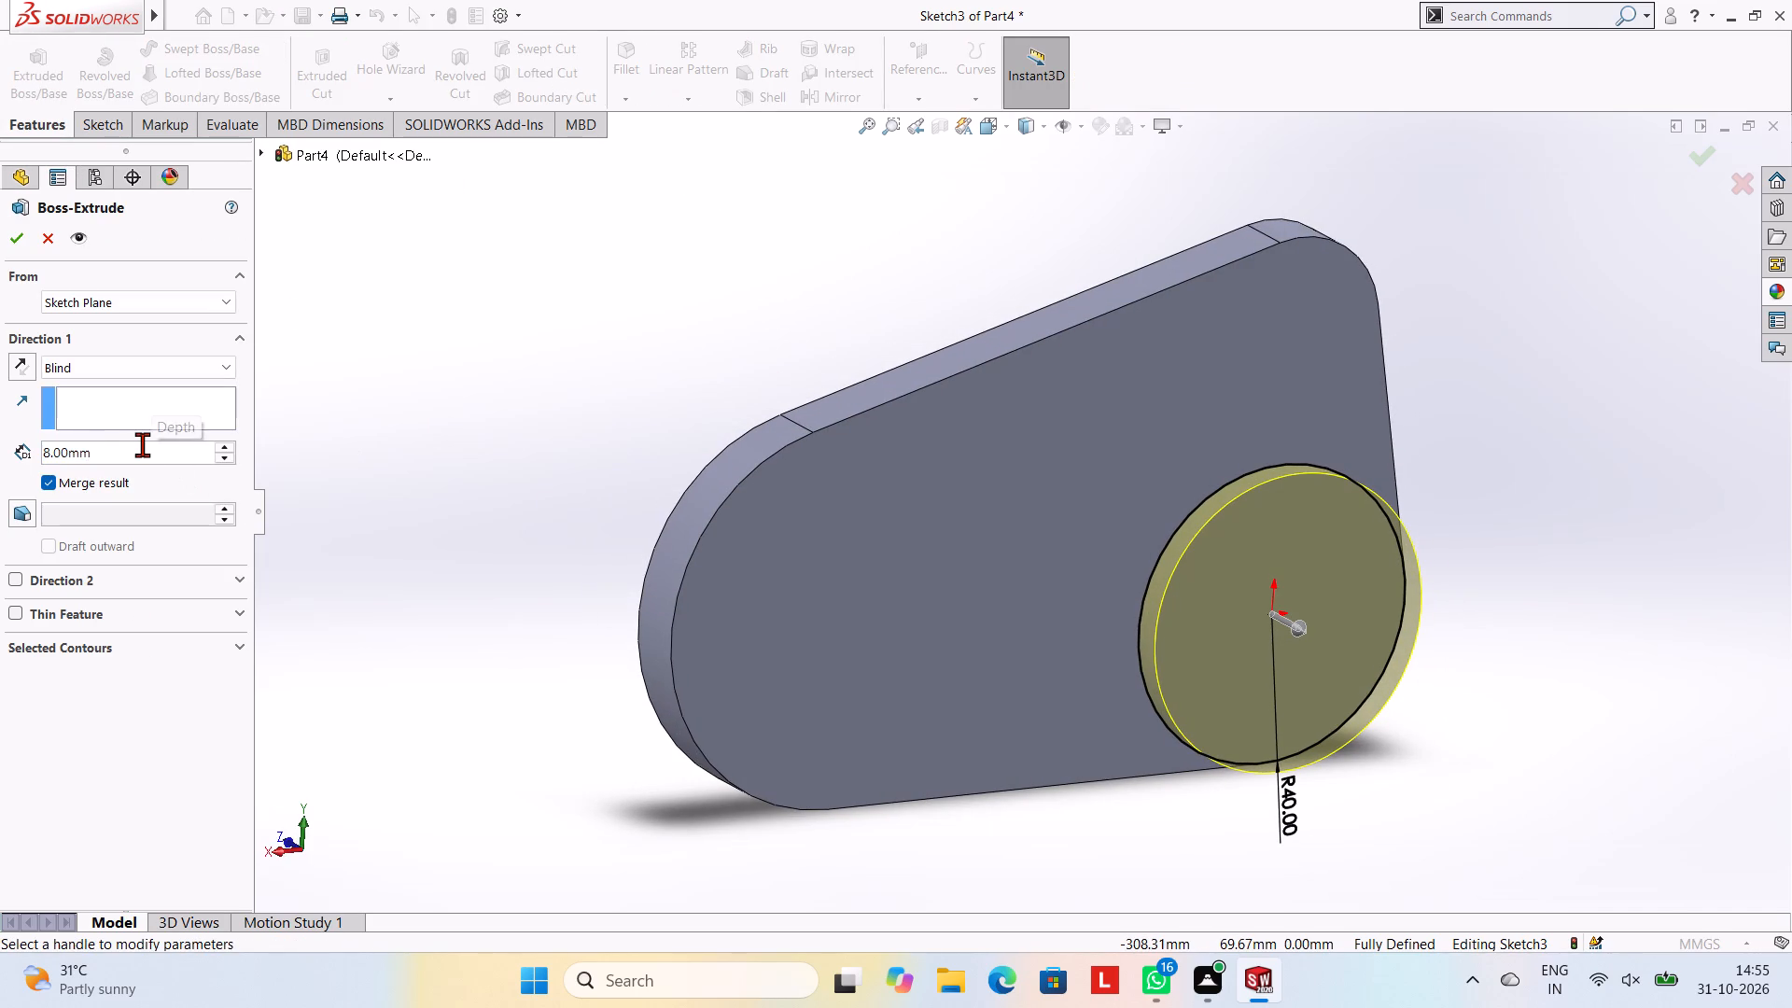
pyautogui.press('BackSpace')
pyautogui.press('BackSpace')
pyautogui.press('BackSpace')
pyautogui.press('BackSpace')
pyautogui.press('BackSpace')
pyautogui.press('BackSpace')
pyautogui.write('16')
pyautogui.press('Return')
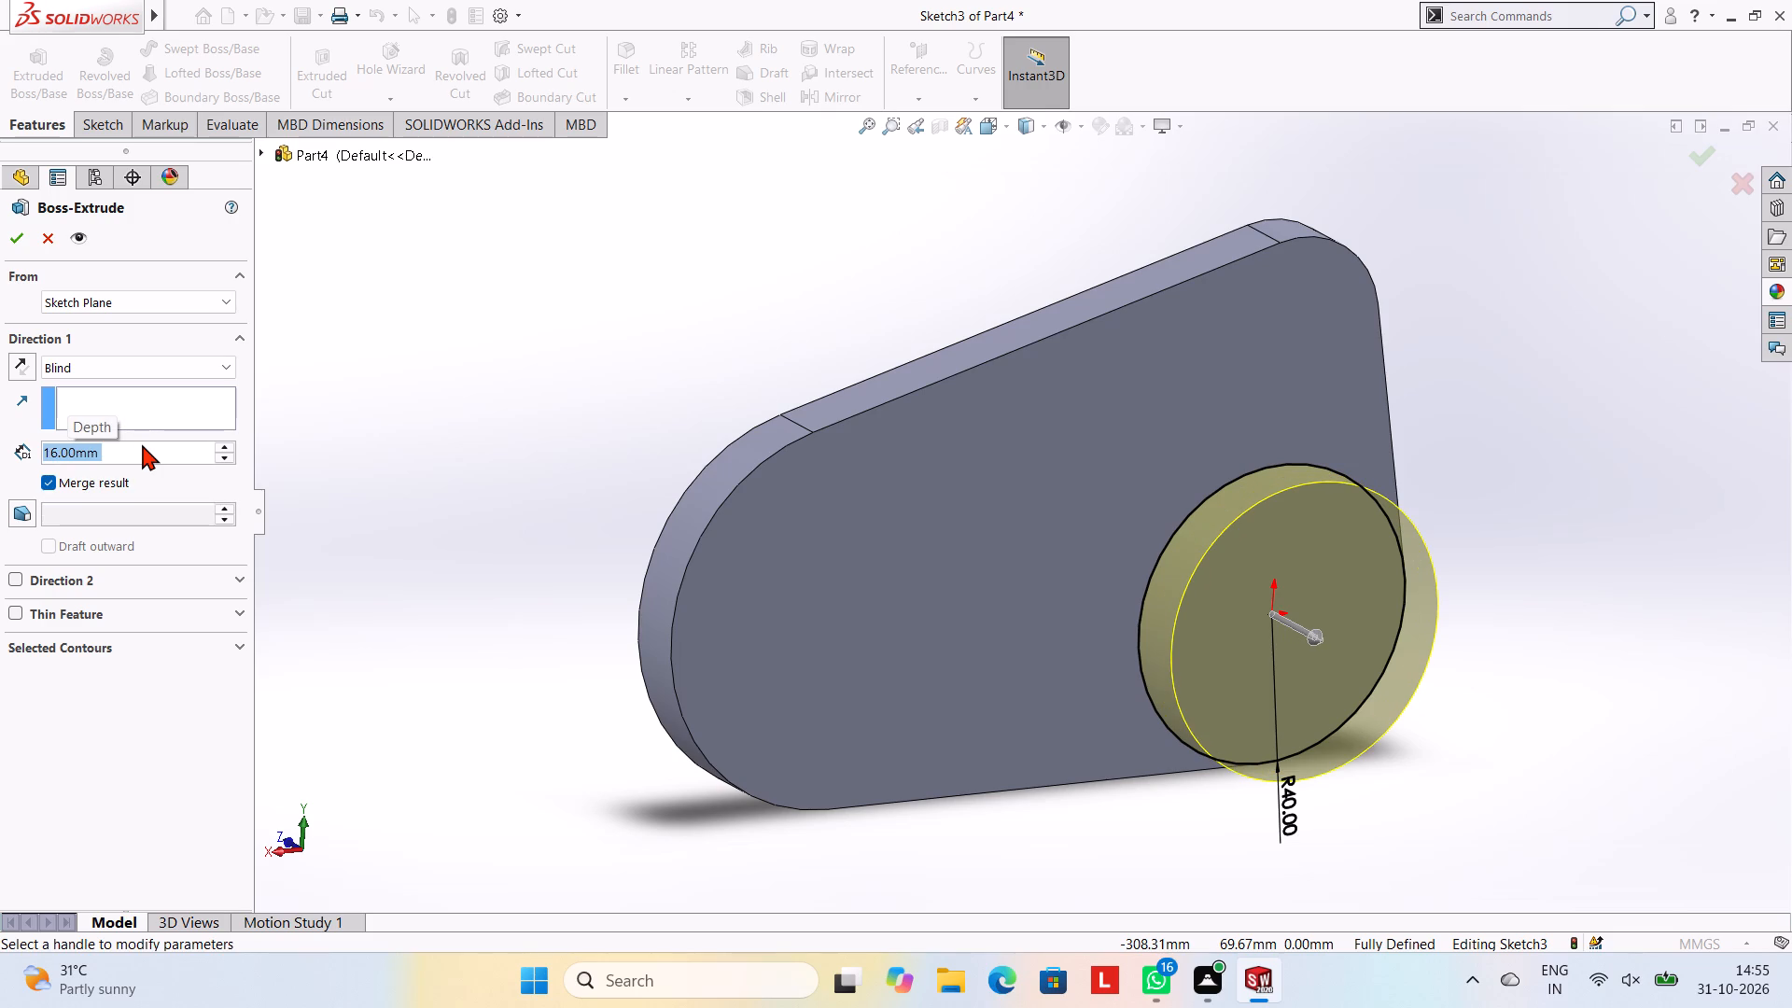
pyautogui.click(13, 249)
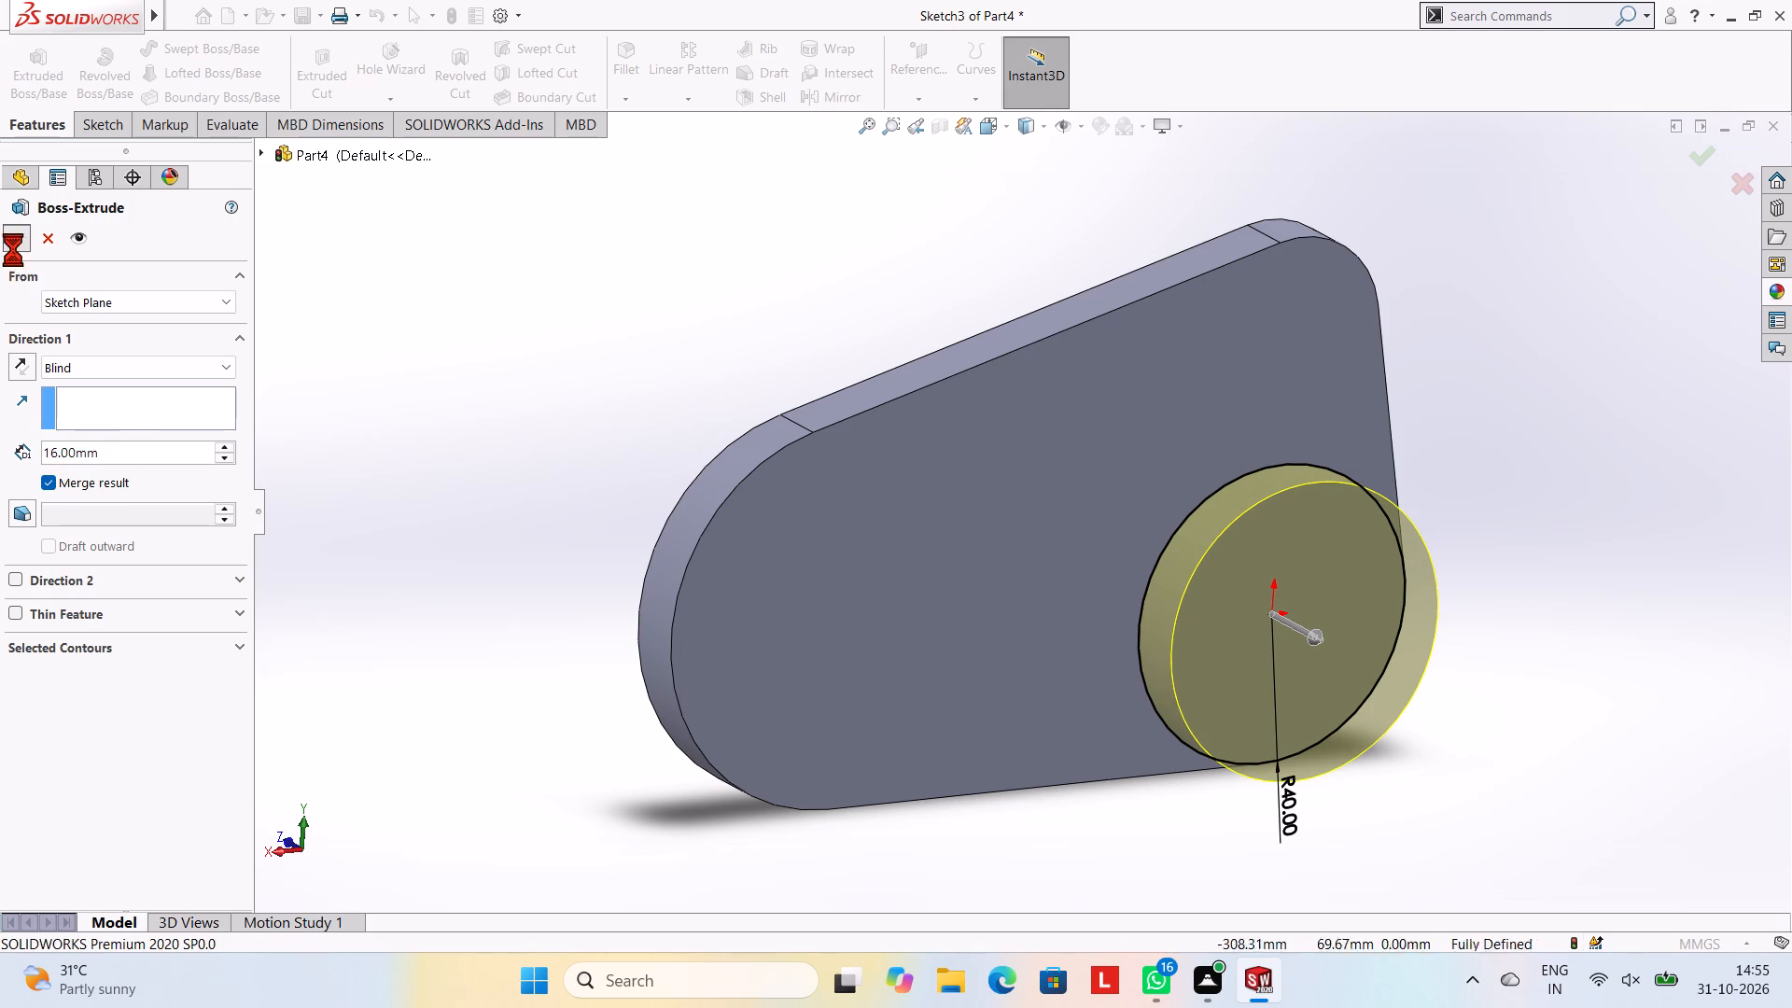
pyautogui.click(443, 275)
# Sketch a circle of 8 mm radius on the plate's front face, concentric with the 25 mm radius rounded corner.
pyautogui.moveTo(612, 458); pyautogui.dragTo(758, 317, button='middle')
pyautogui.moveTo(904, 508); pyautogui.dragTo(1004, 421, button='middle')
pyautogui.moveTo(1083, 510); pyautogui.dragTo(1129, 538, button='middle')
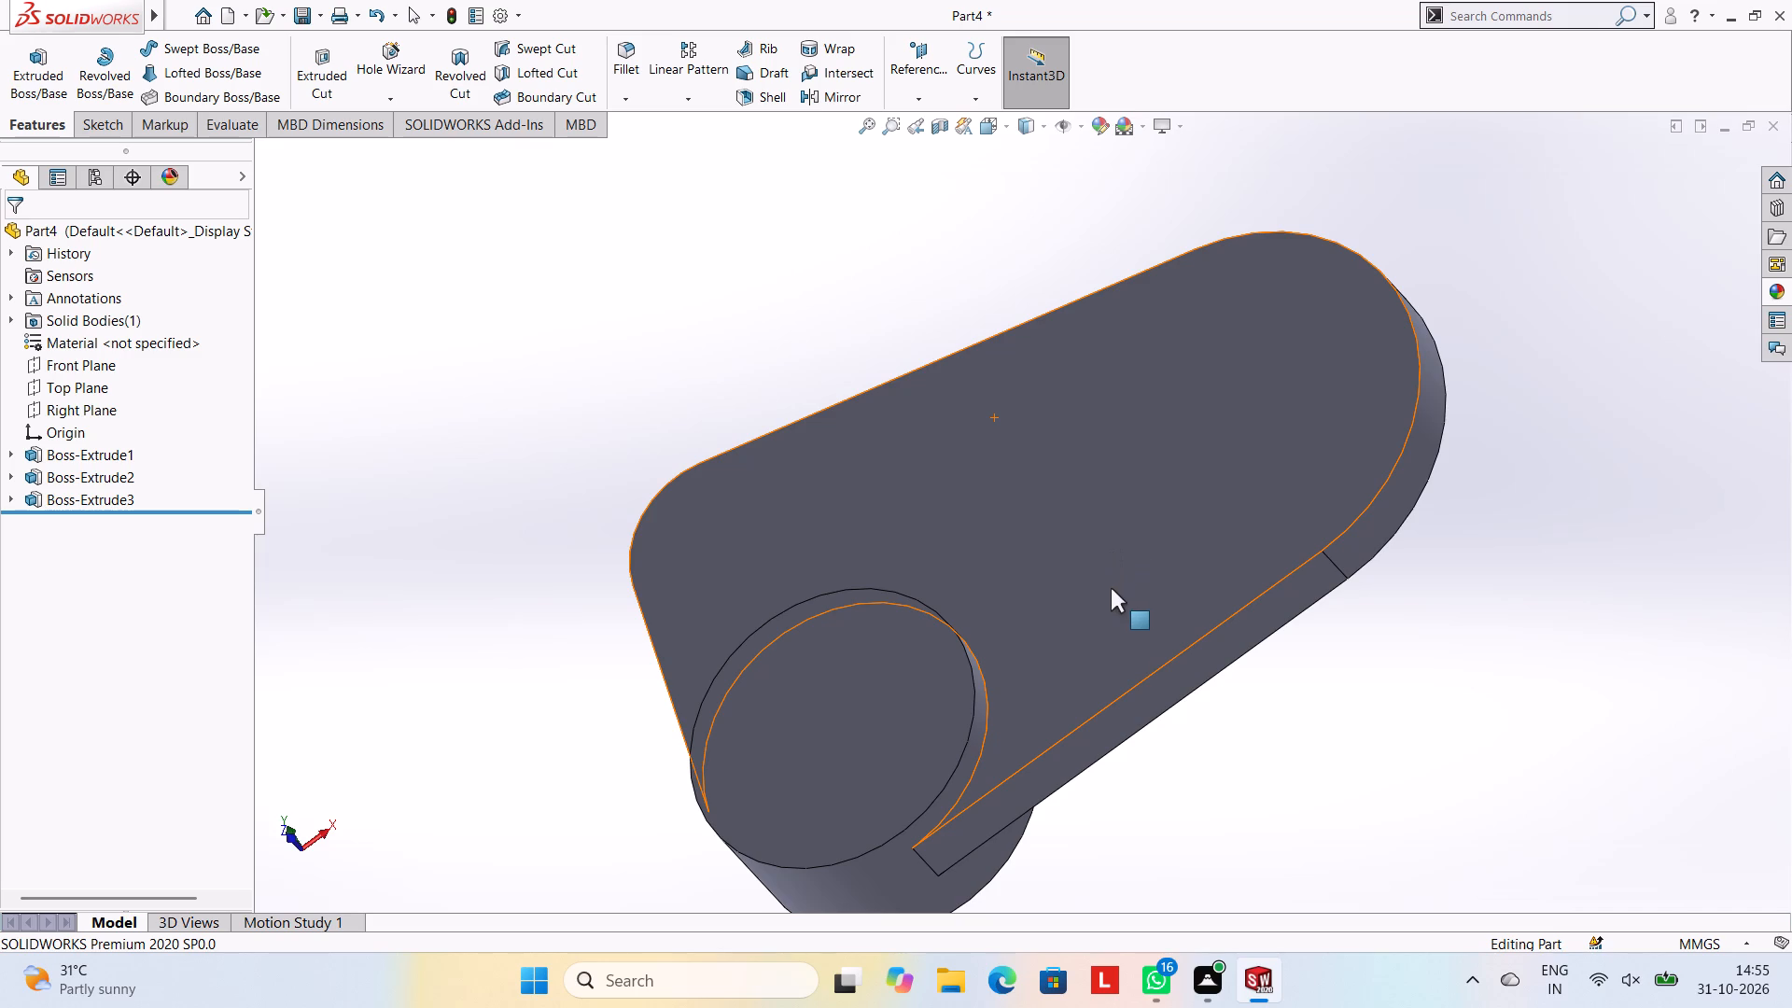
pyautogui.moveTo(993, 468); pyautogui.dragTo(1004, 475, button='middle')
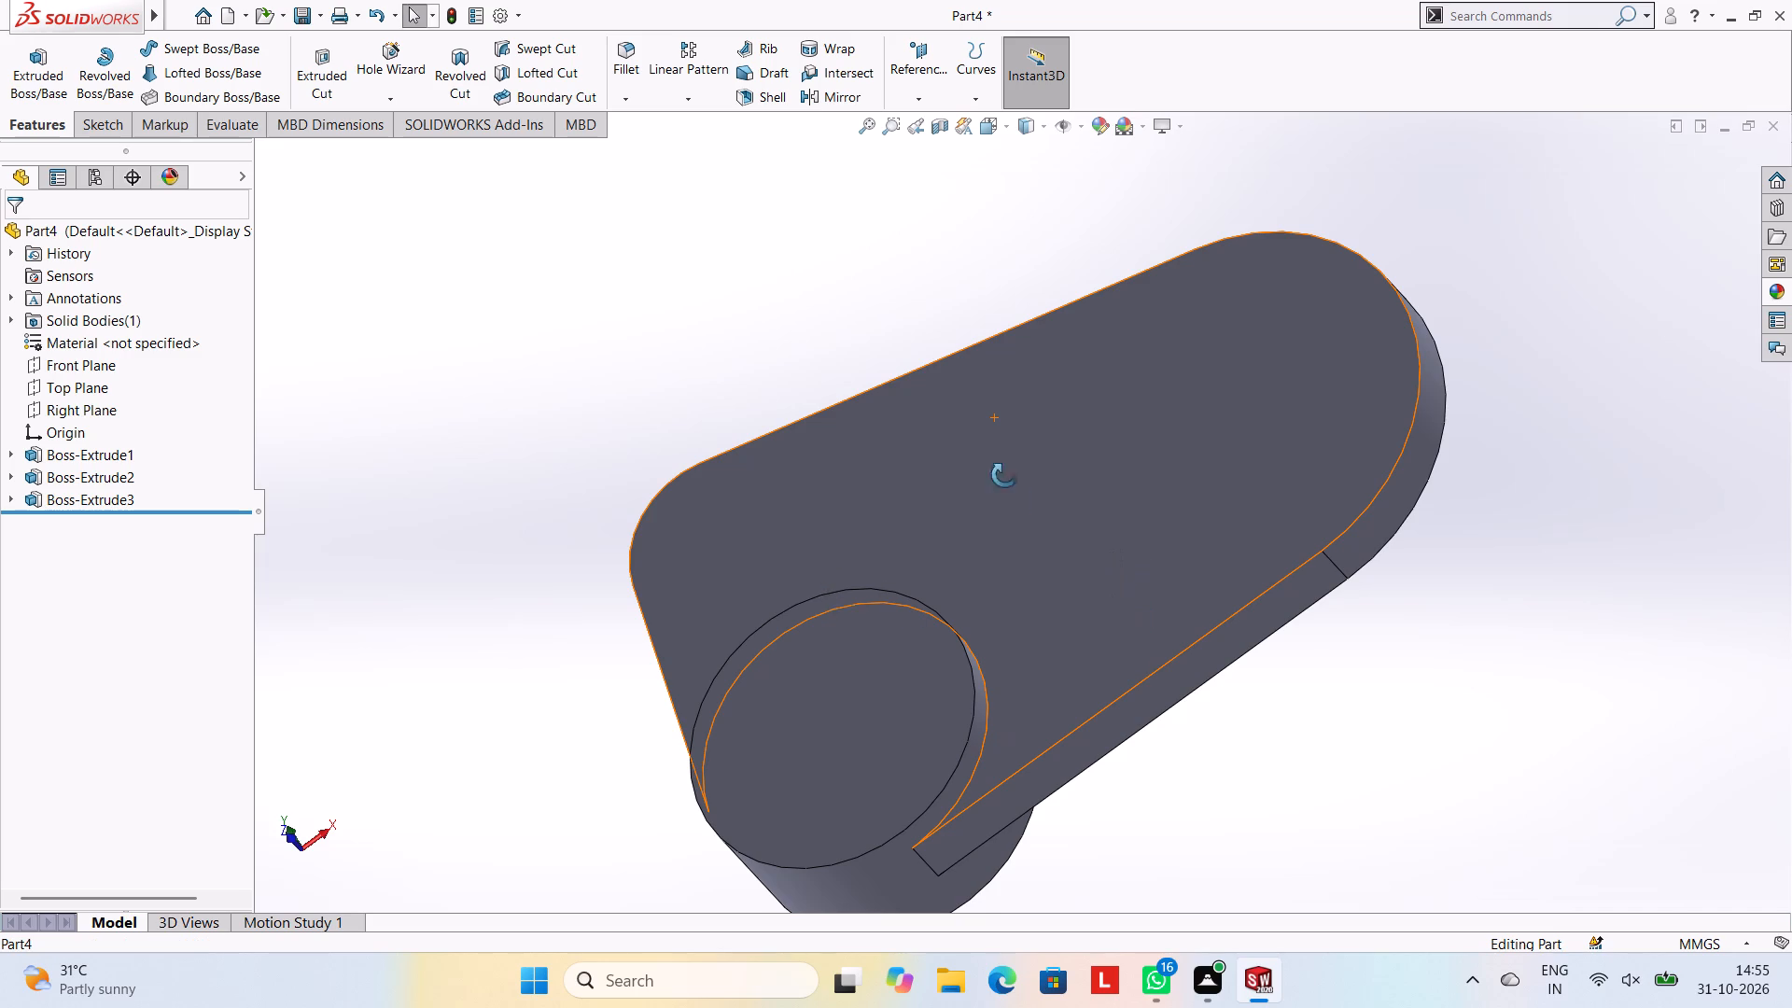
pyautogui.moveTo(1004, 475); pyautogui.dragTo(1052, 513, button='middle')
pyautogui.click(684, 498)
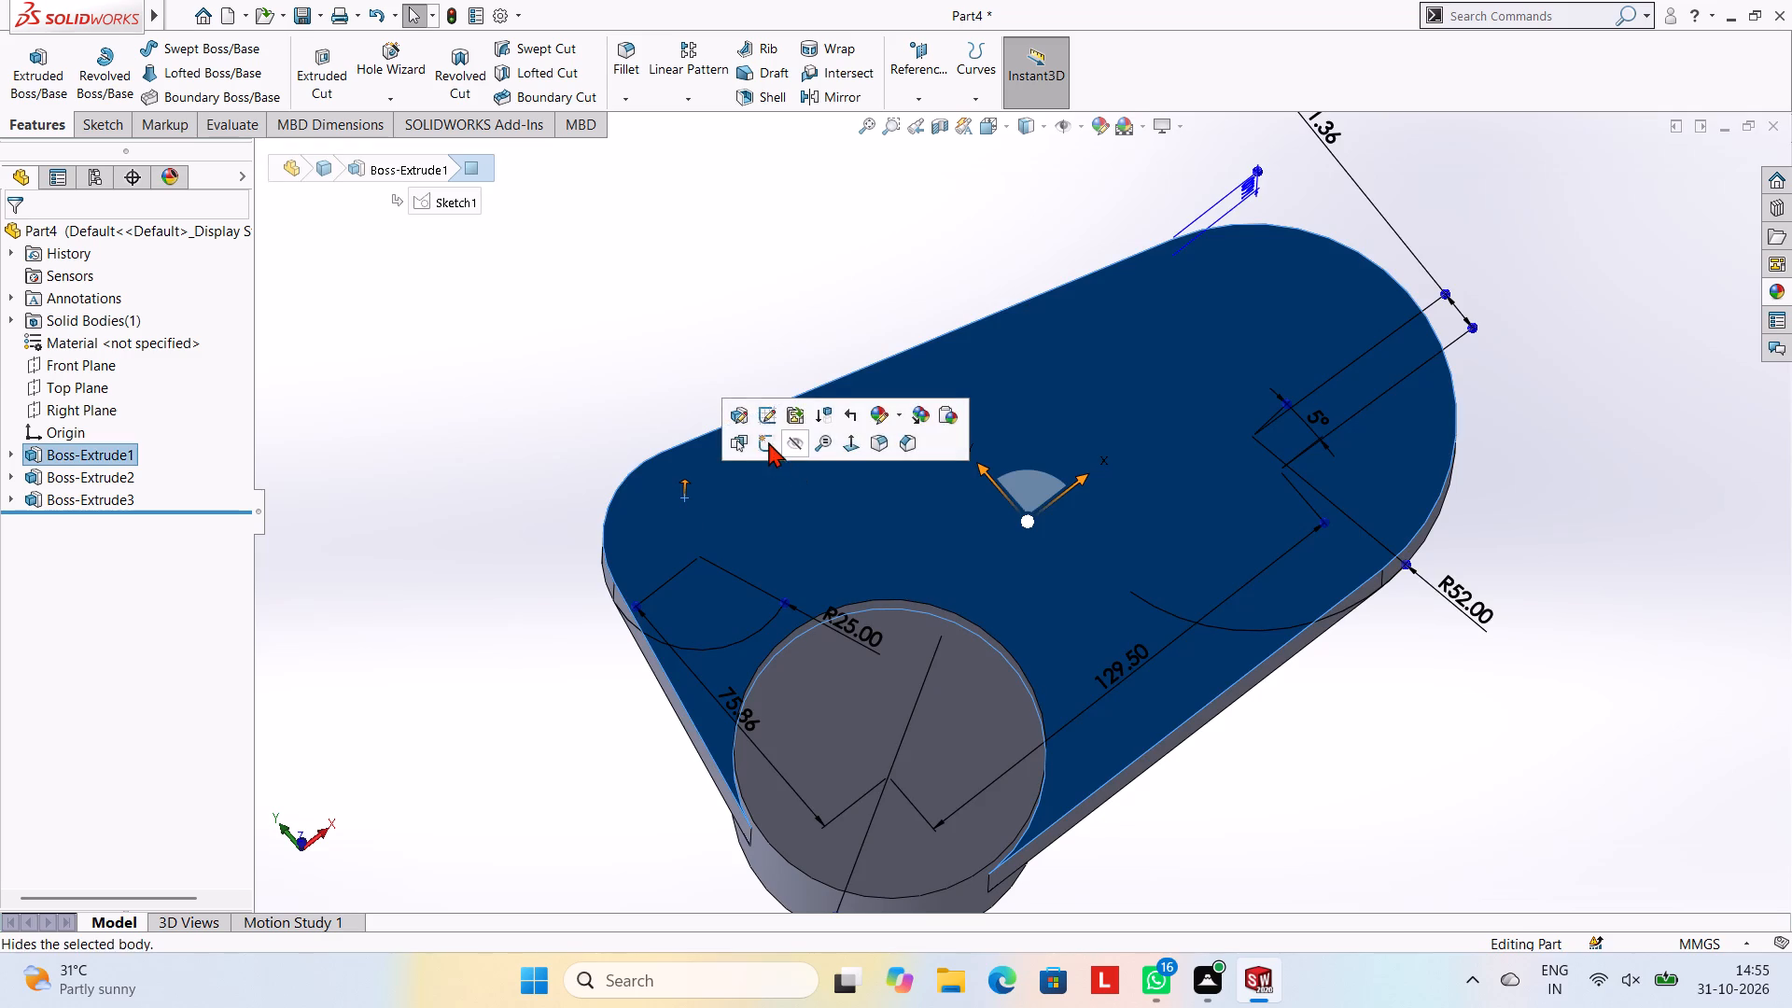
pyautogui.click(768, 441)
pyautogui.hotkey('ctrl', '8')
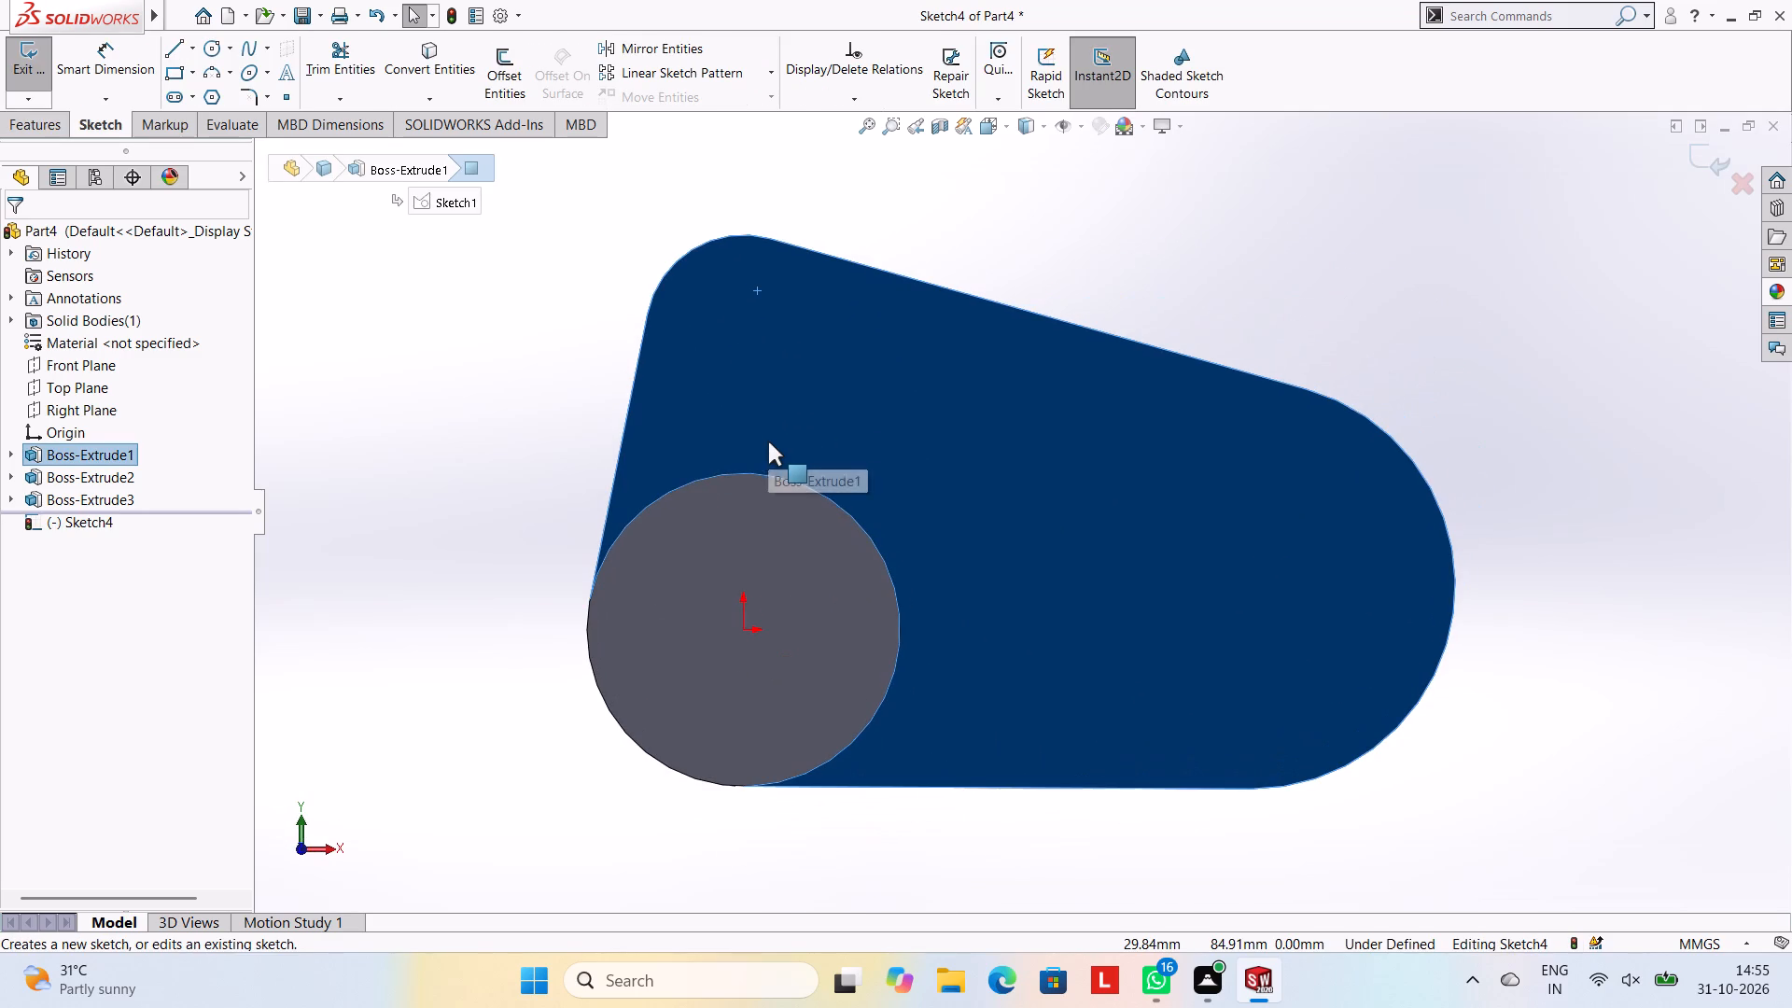
pyautogui.click(205, 43)
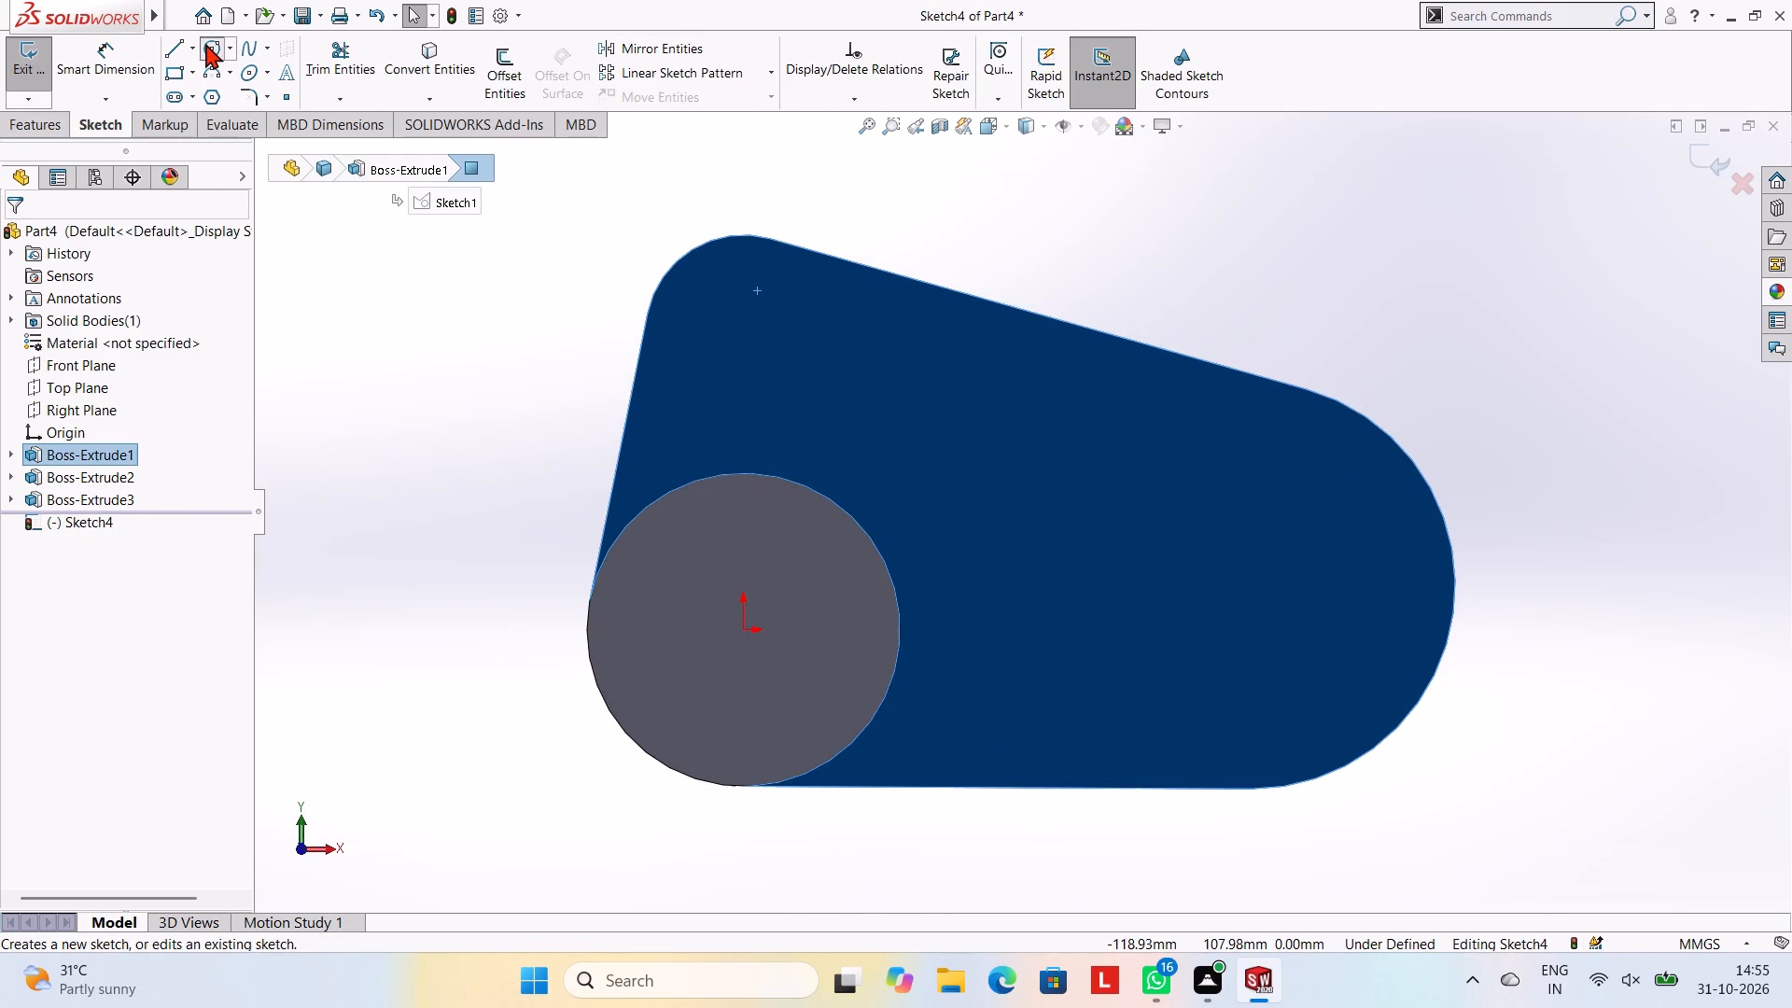
pyautogui.click(745, 335)
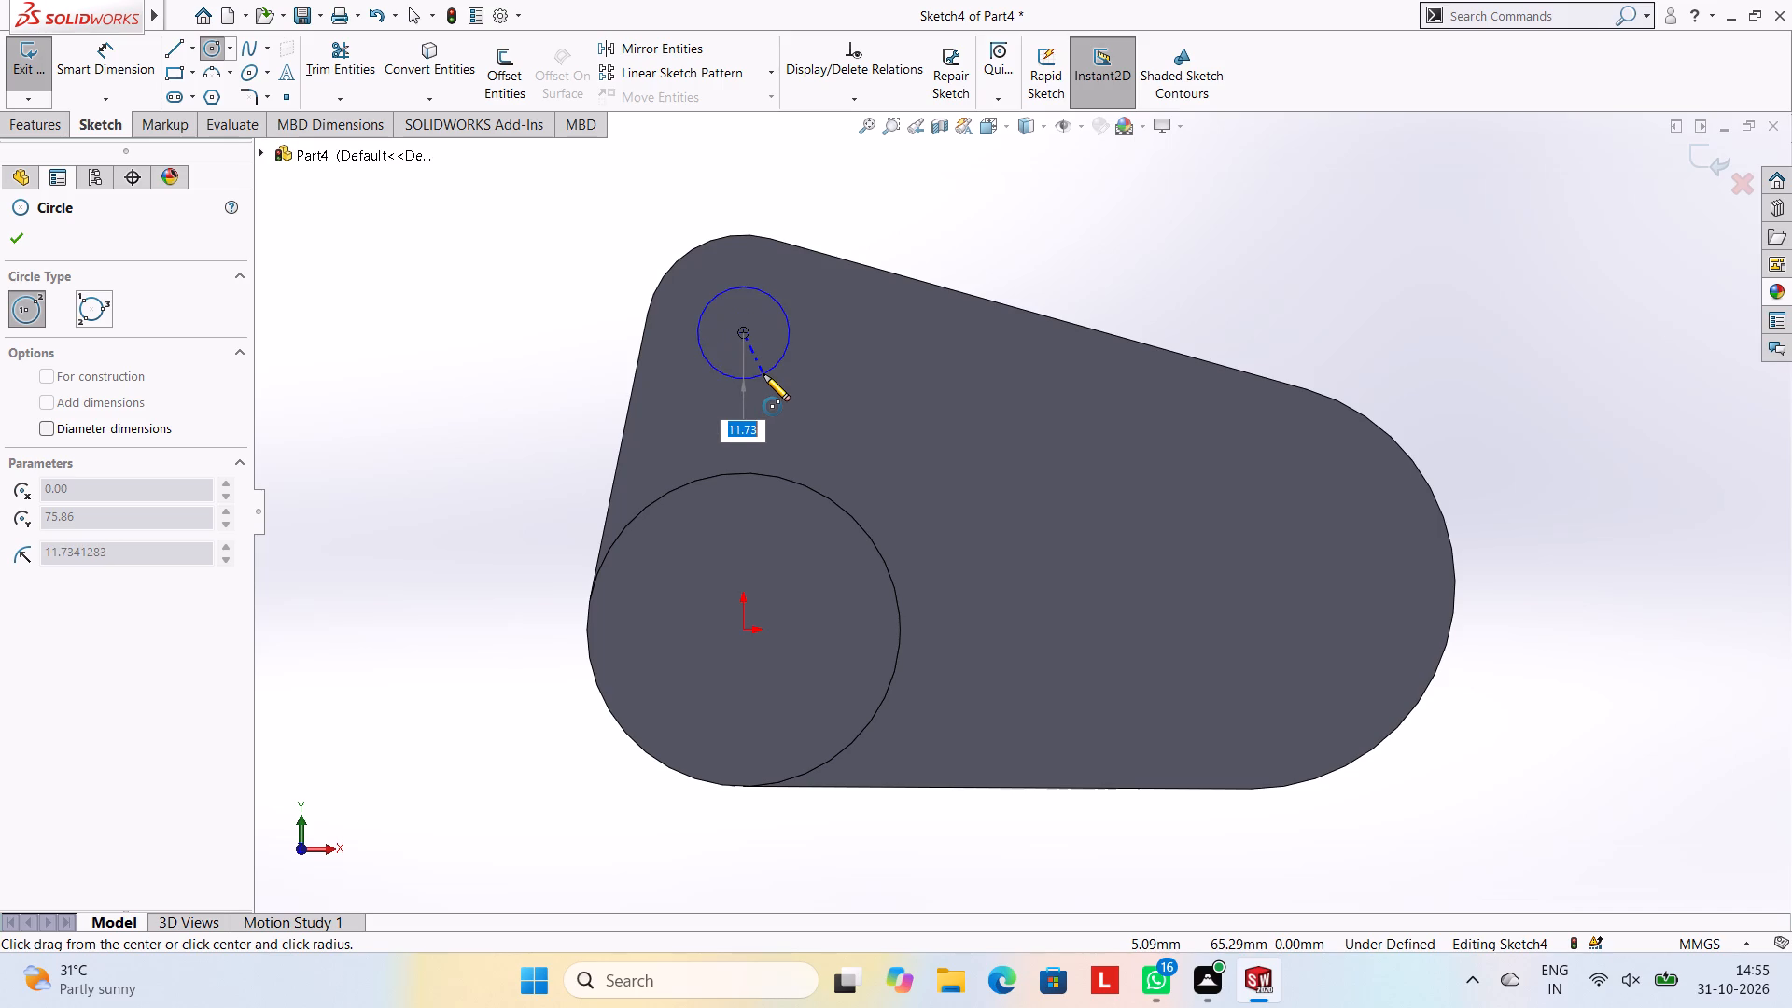
pyautogui.press('8')
pyautogui.press('Return')
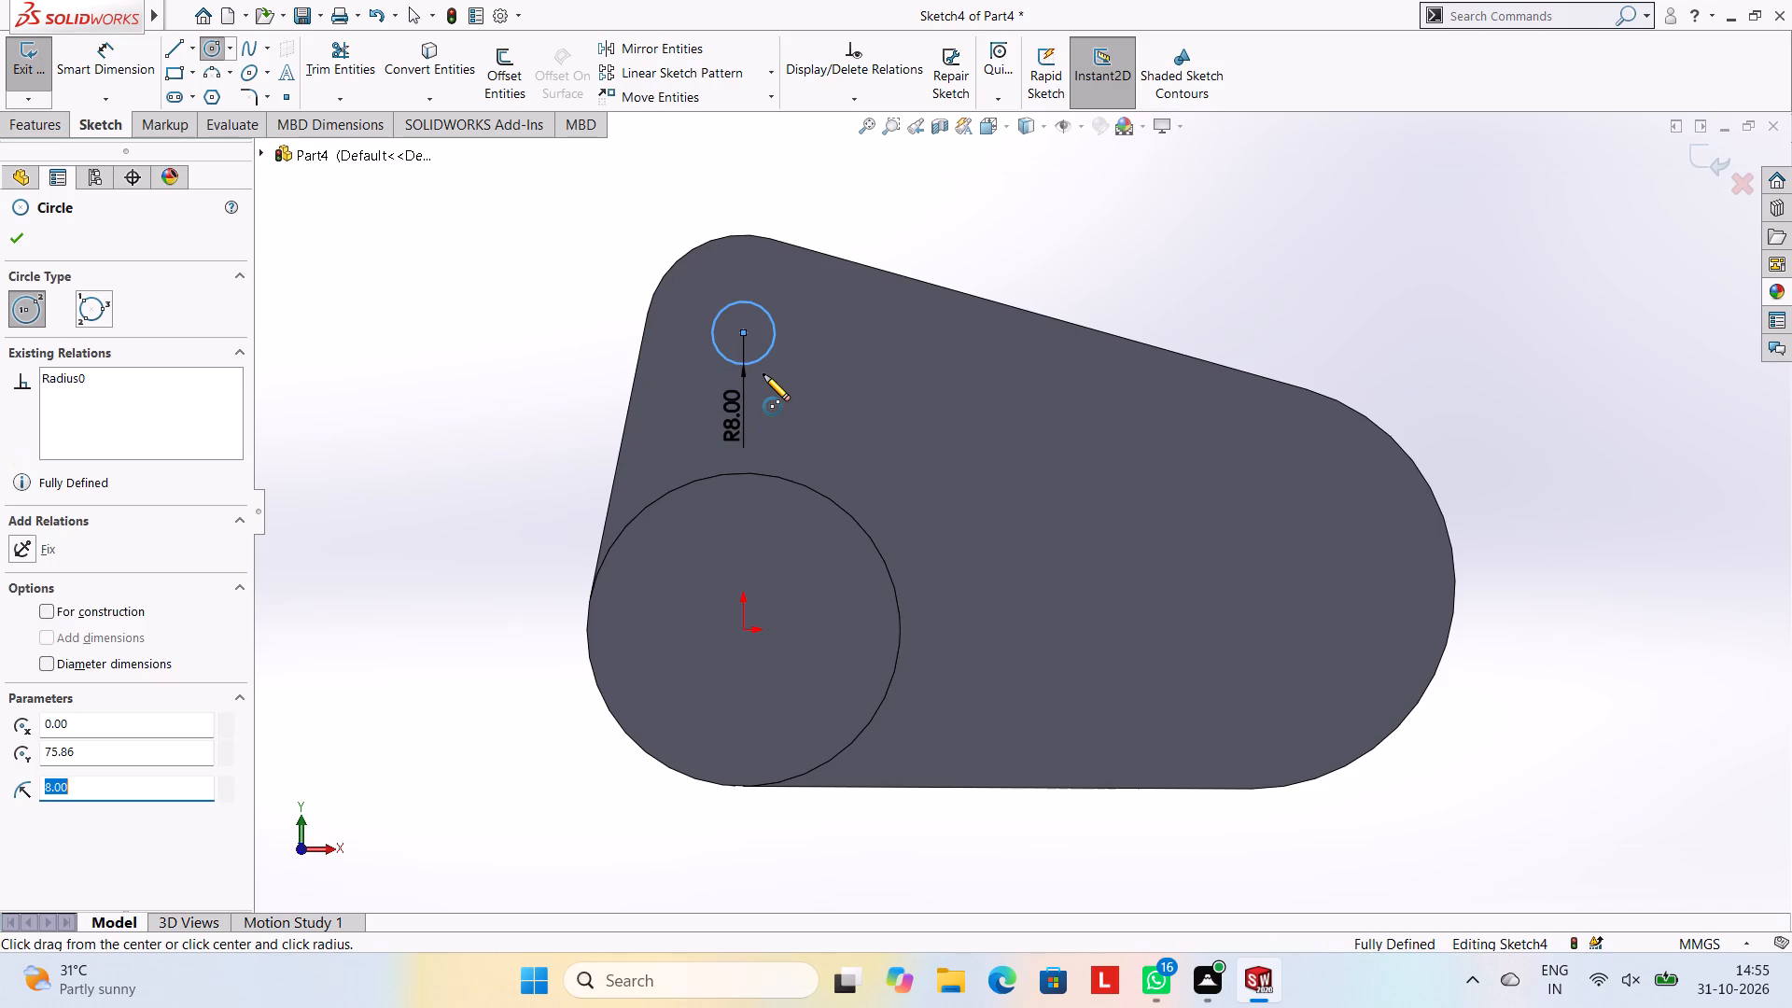
pyautogui.press('Escape')
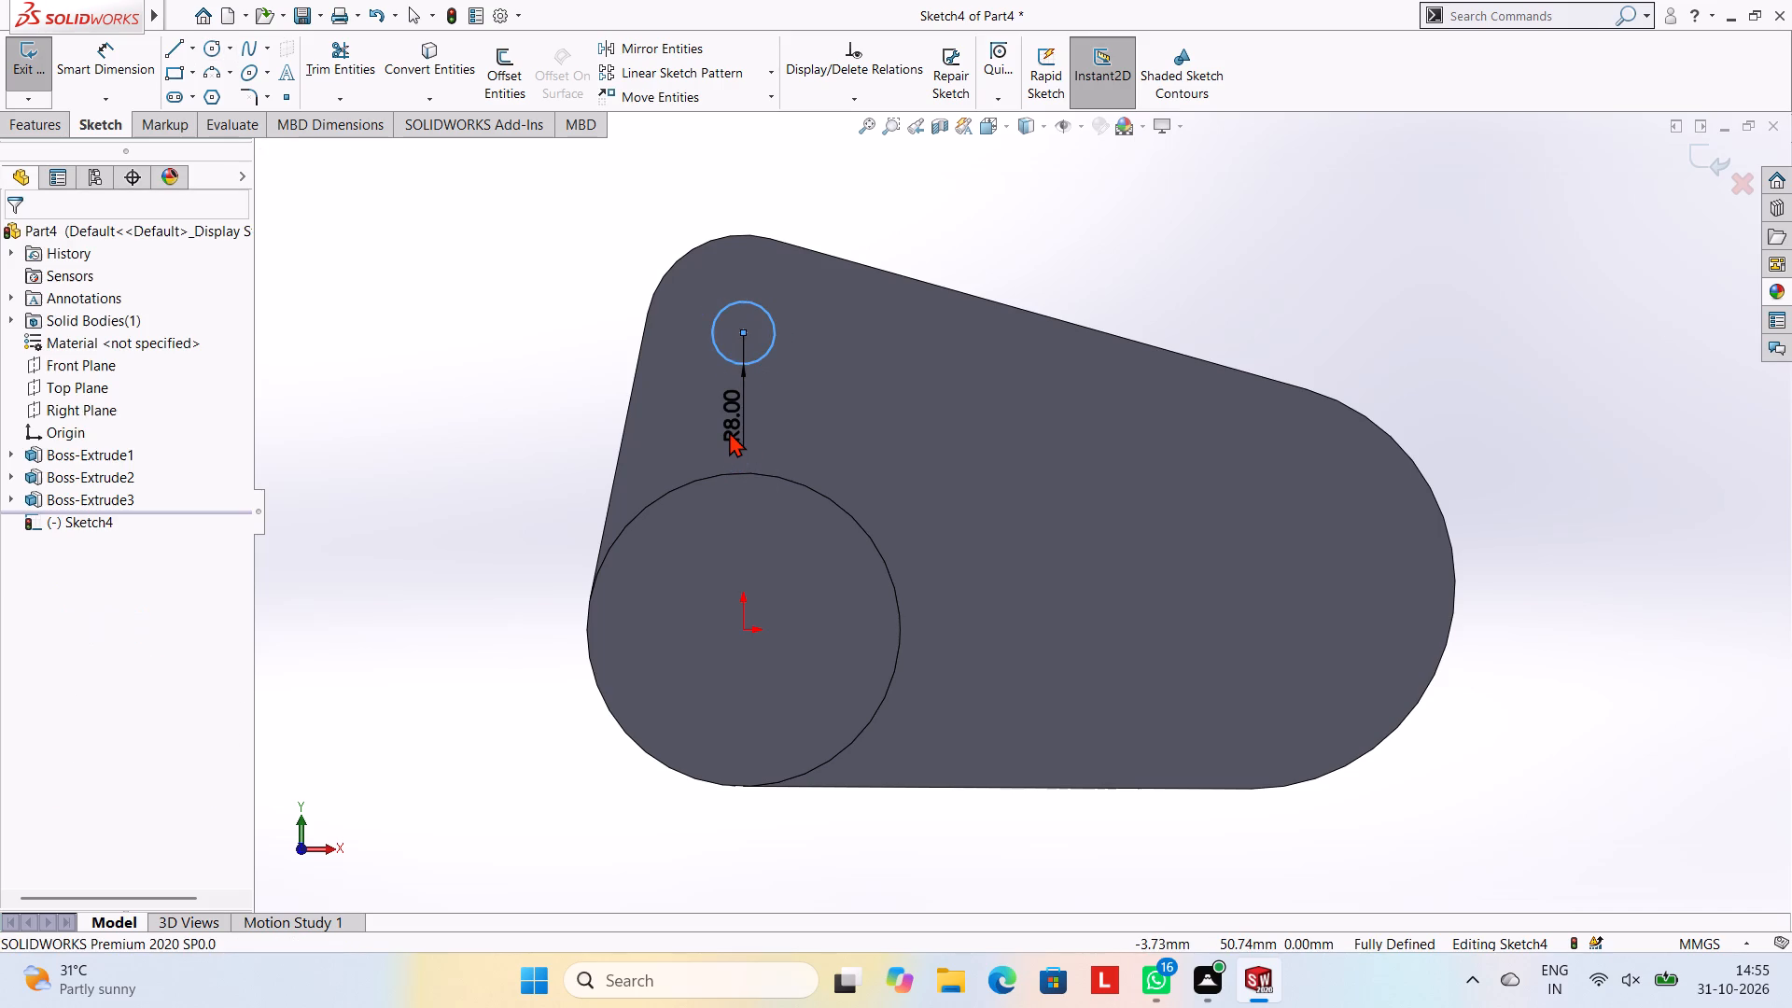
pyautogui.press('Escape')
pyautogui.press('Escape')
pyautogui.press('Escape')
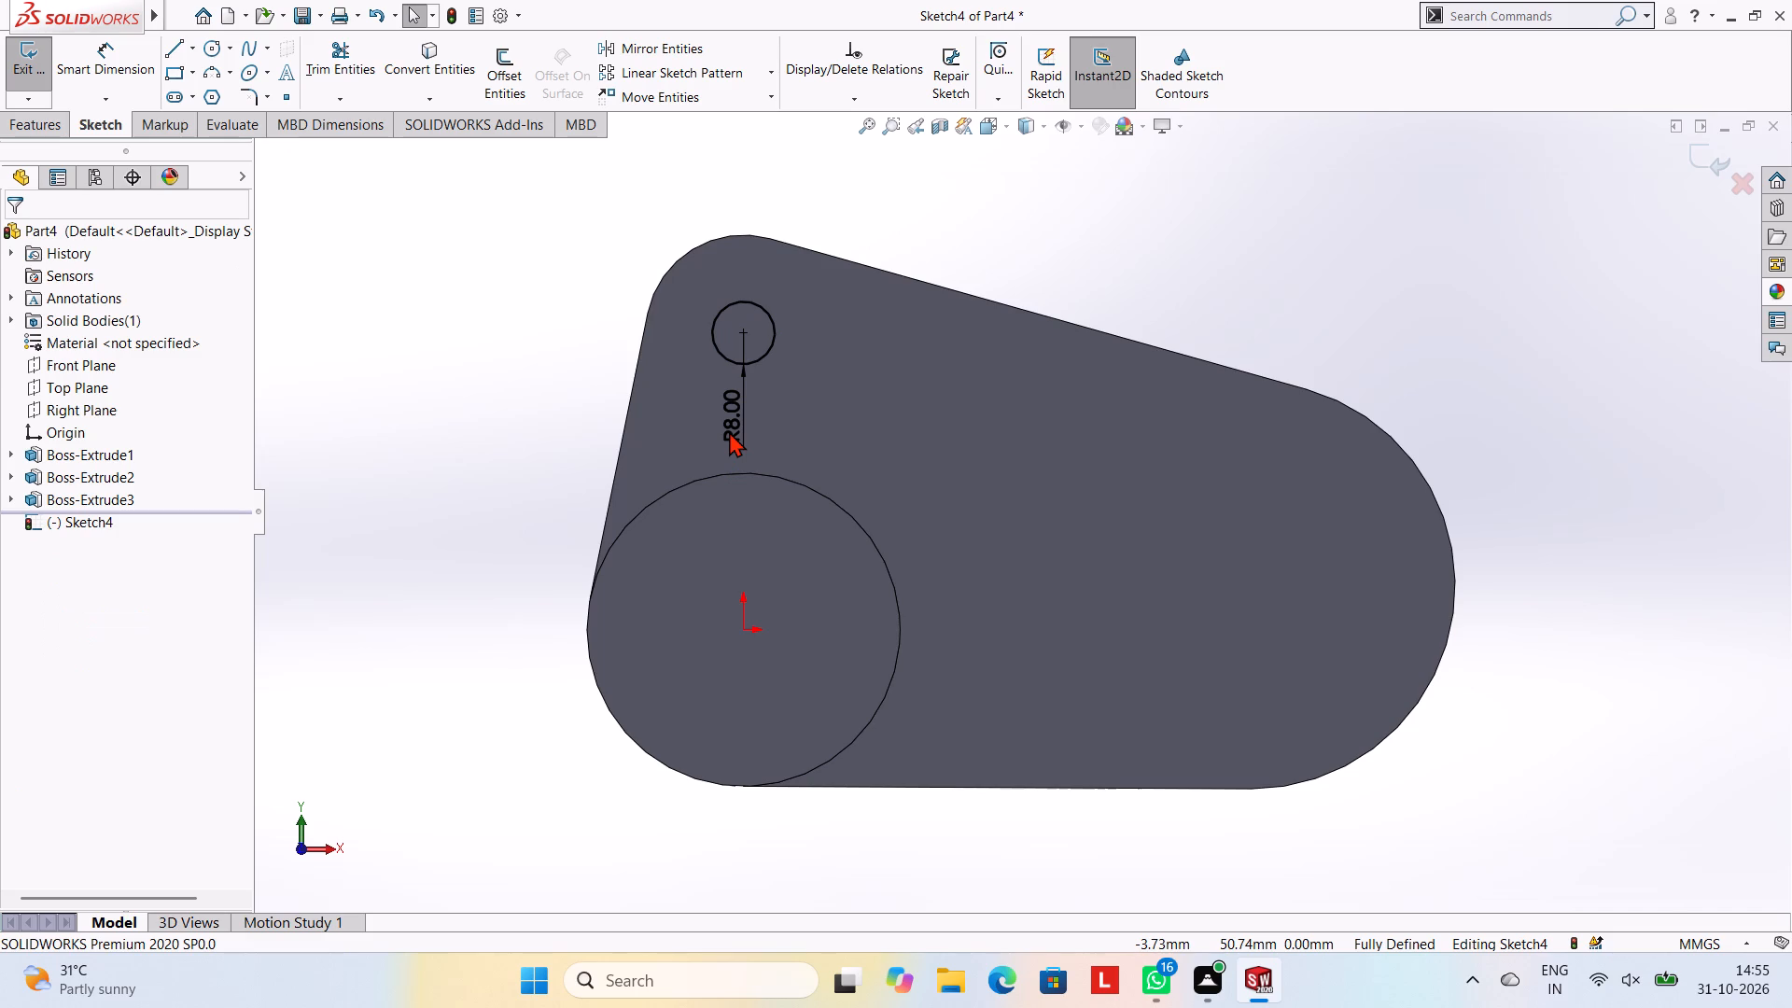
# Cut the 8 mm radius circle through the plate as a blind extruded cut 16 mm deep.
pyautogui.click(54, 126)
pyautogui.click(344, 56)
pyautogui.moveTo(412, 255); pyautogui.dragTo(503, 294, button='middle')
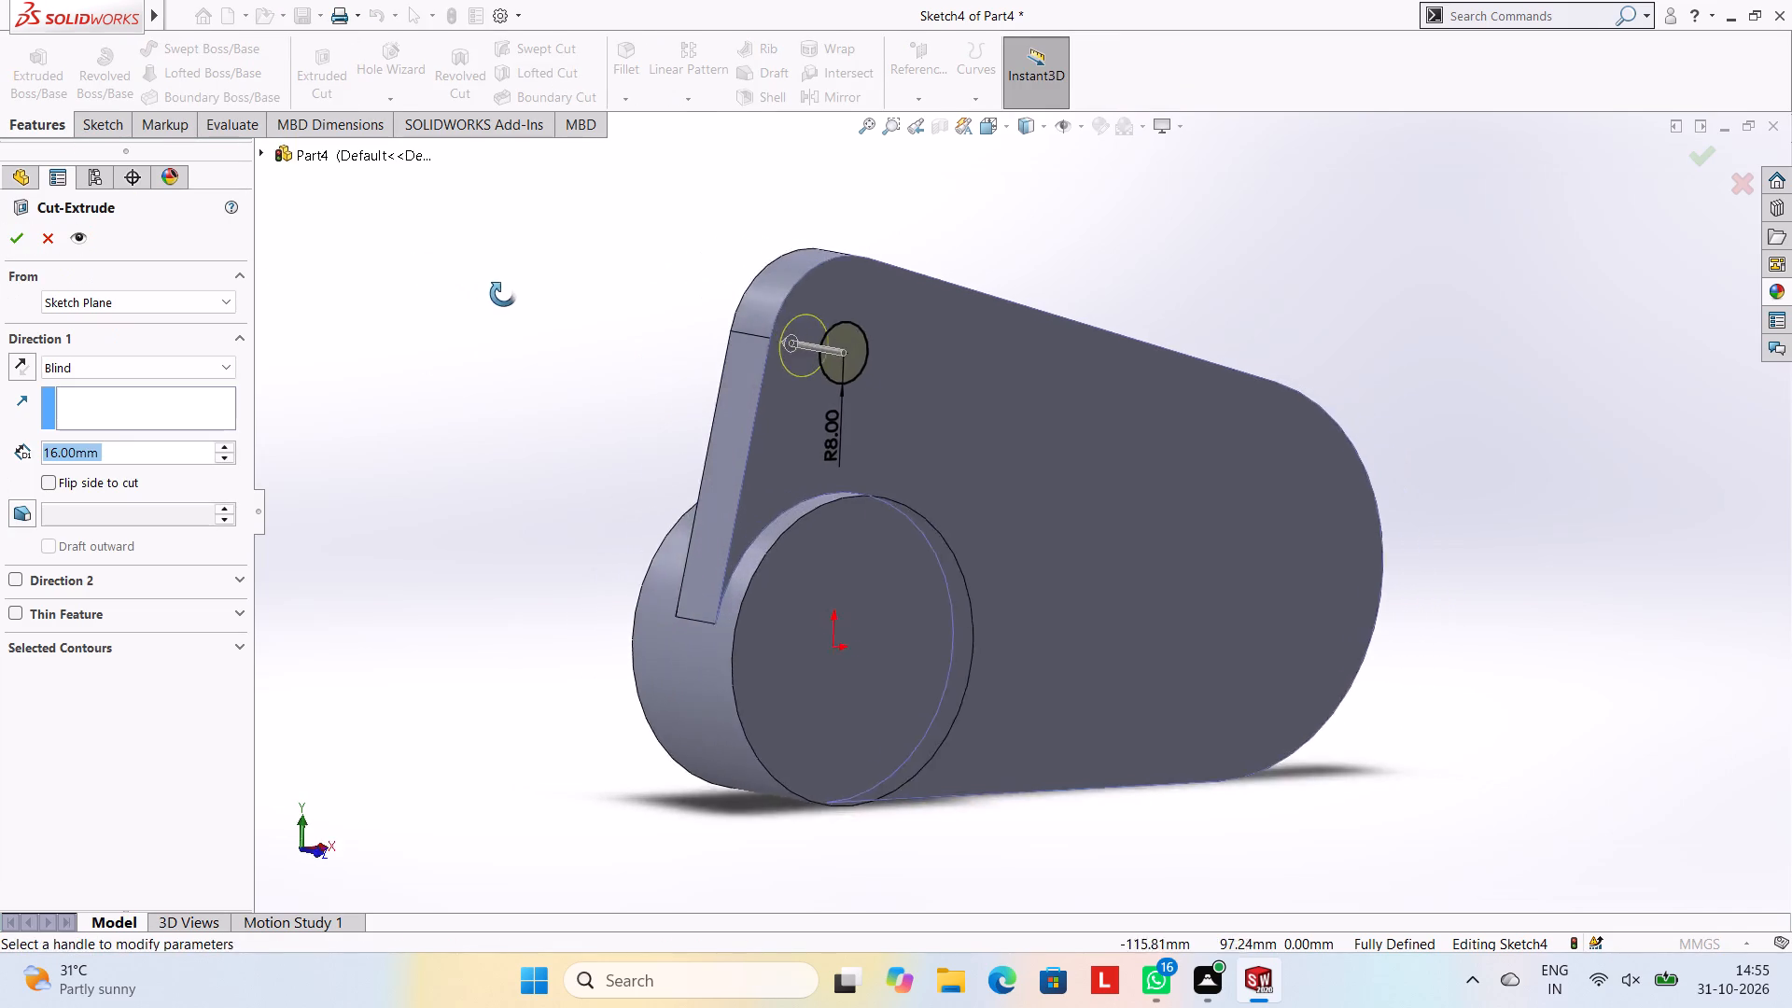
pyautogui.moveTo(503, 294); pyautogui.dragTo(561, 324, button='middle')
pyautogui.moveTo(539, 312); pyautogui.dragTo(585, 306, button='middle')
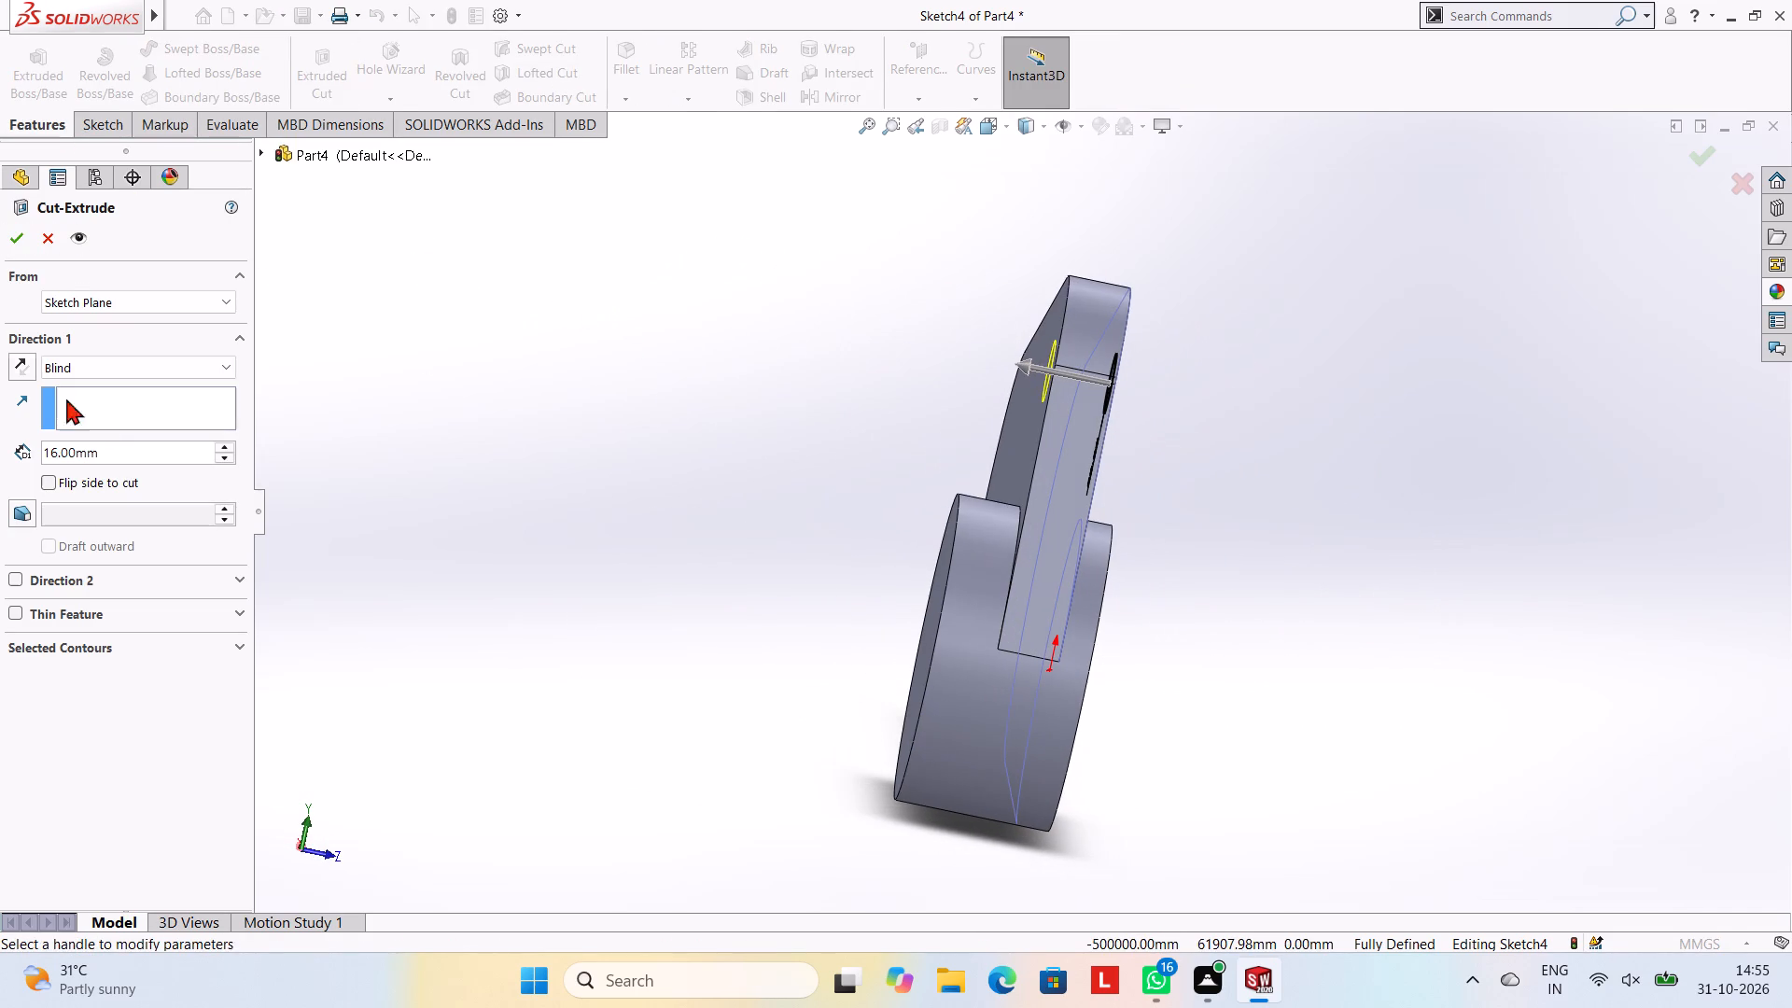
pyautogui.click(21, 243)
pyautogui.click(464, 312)
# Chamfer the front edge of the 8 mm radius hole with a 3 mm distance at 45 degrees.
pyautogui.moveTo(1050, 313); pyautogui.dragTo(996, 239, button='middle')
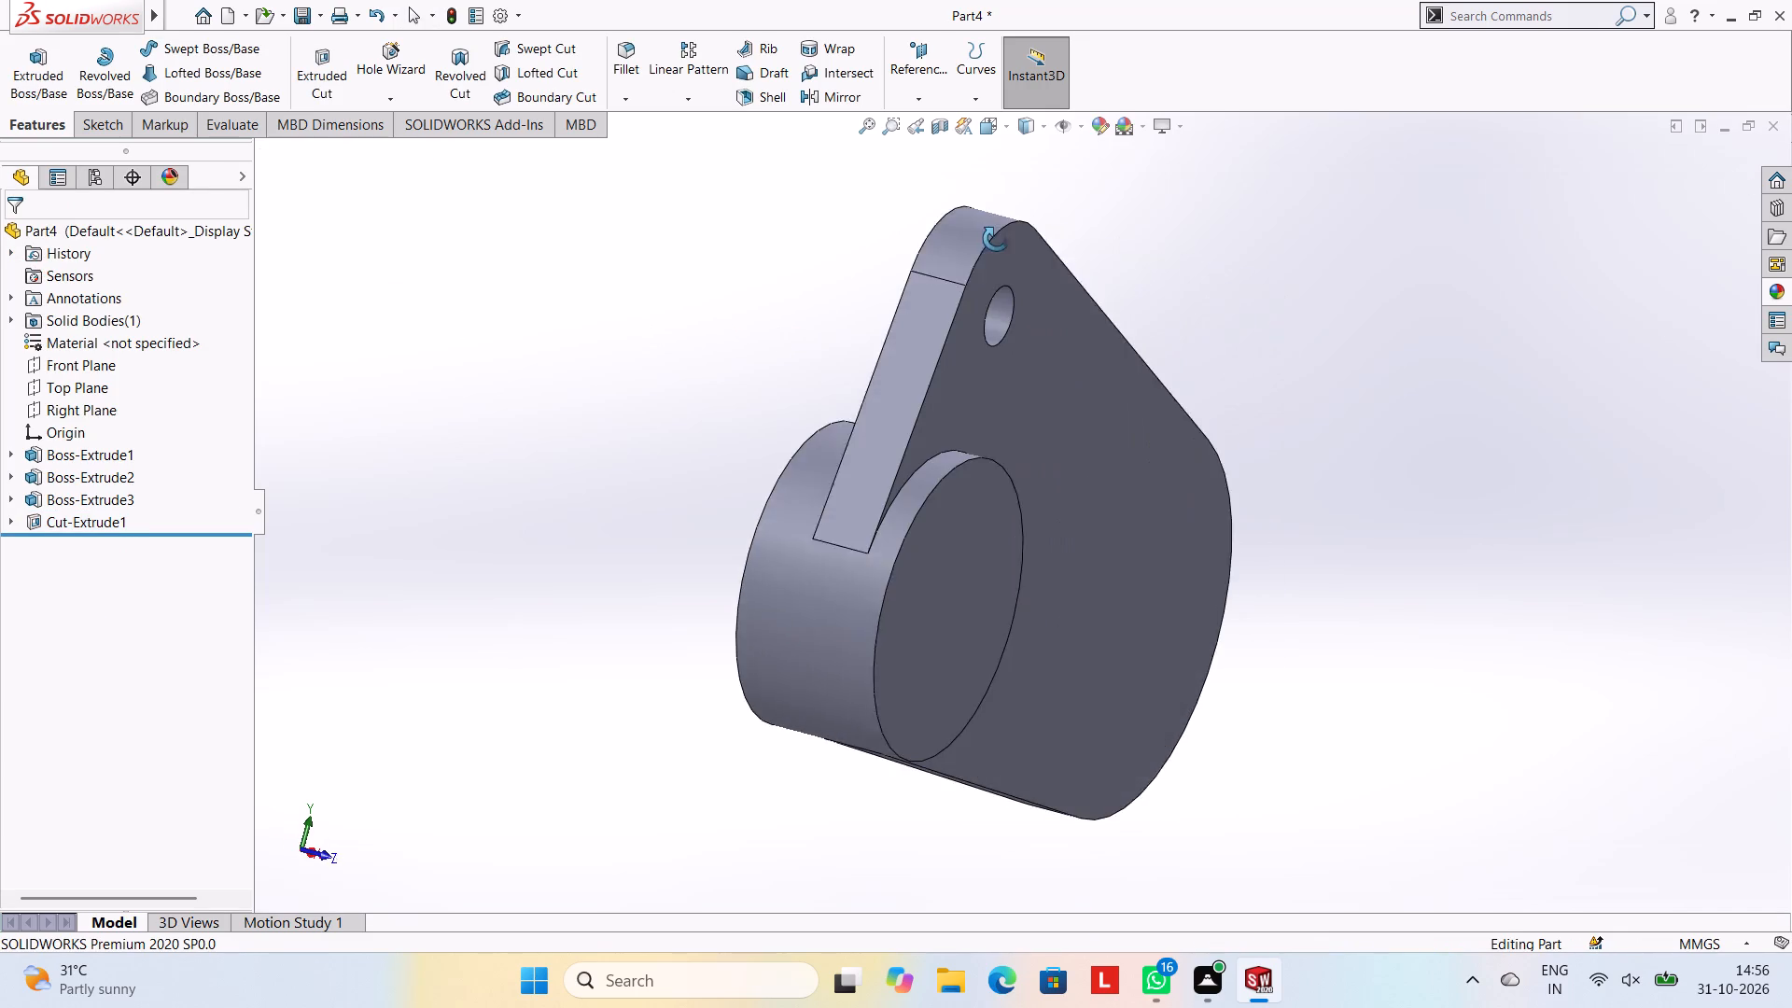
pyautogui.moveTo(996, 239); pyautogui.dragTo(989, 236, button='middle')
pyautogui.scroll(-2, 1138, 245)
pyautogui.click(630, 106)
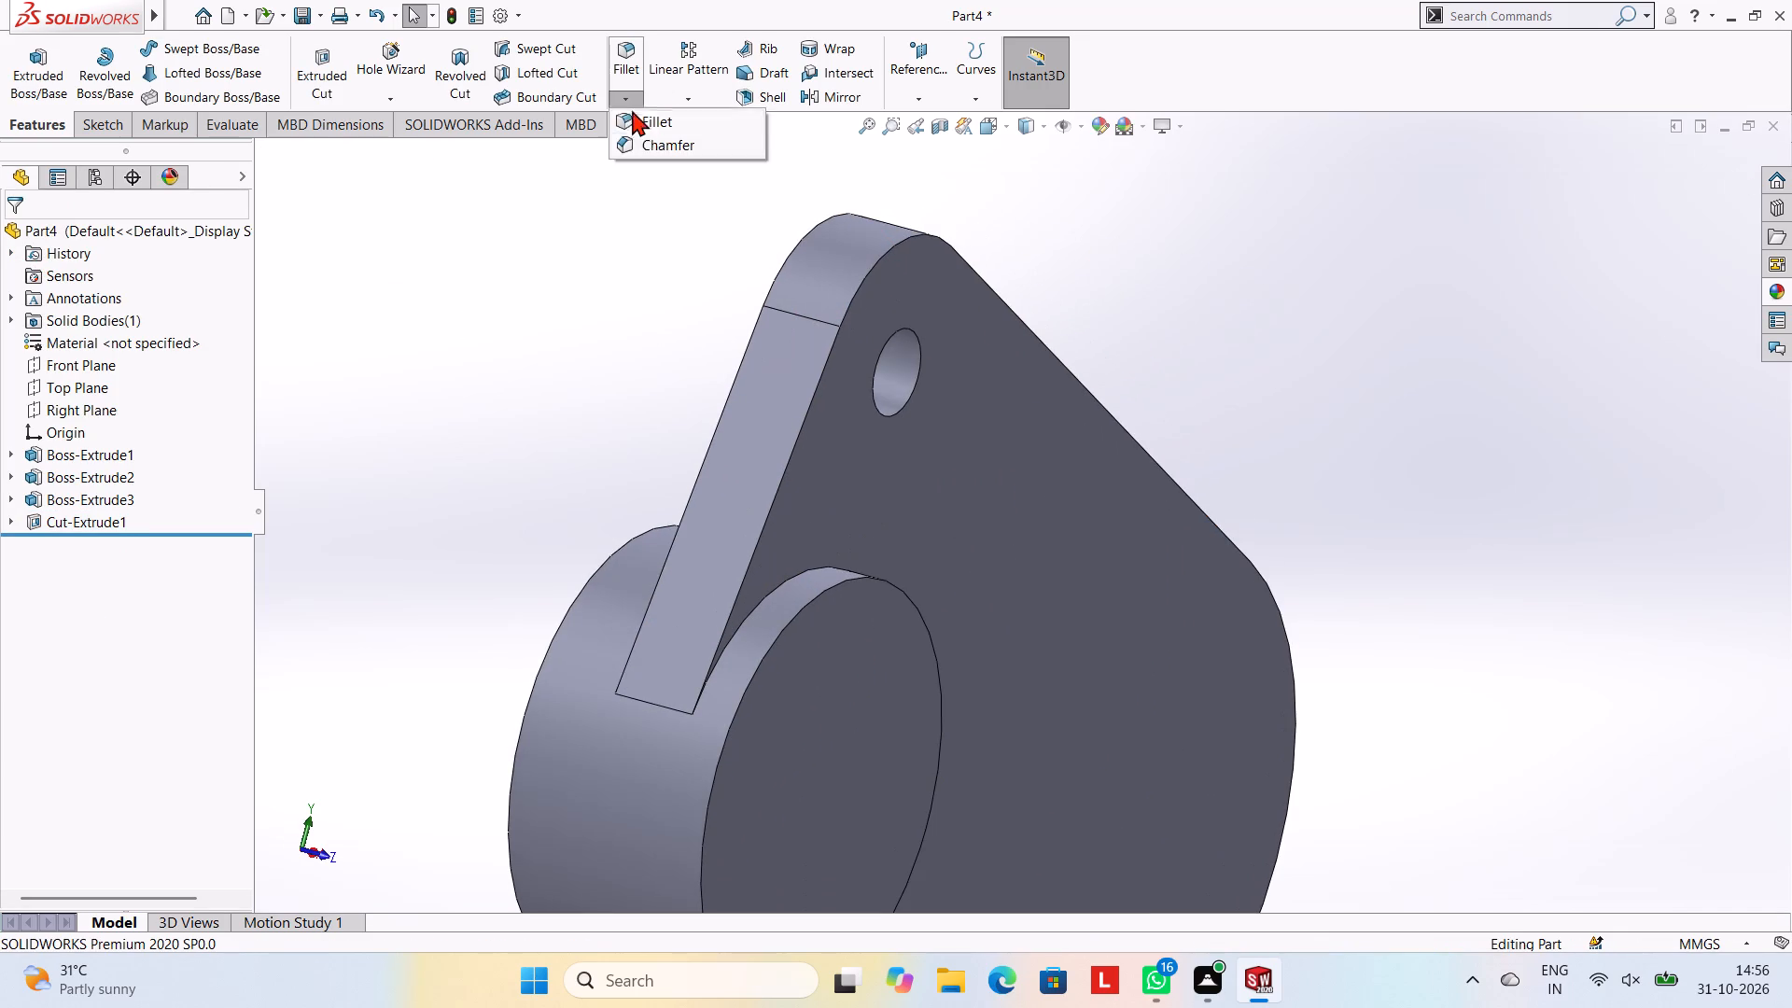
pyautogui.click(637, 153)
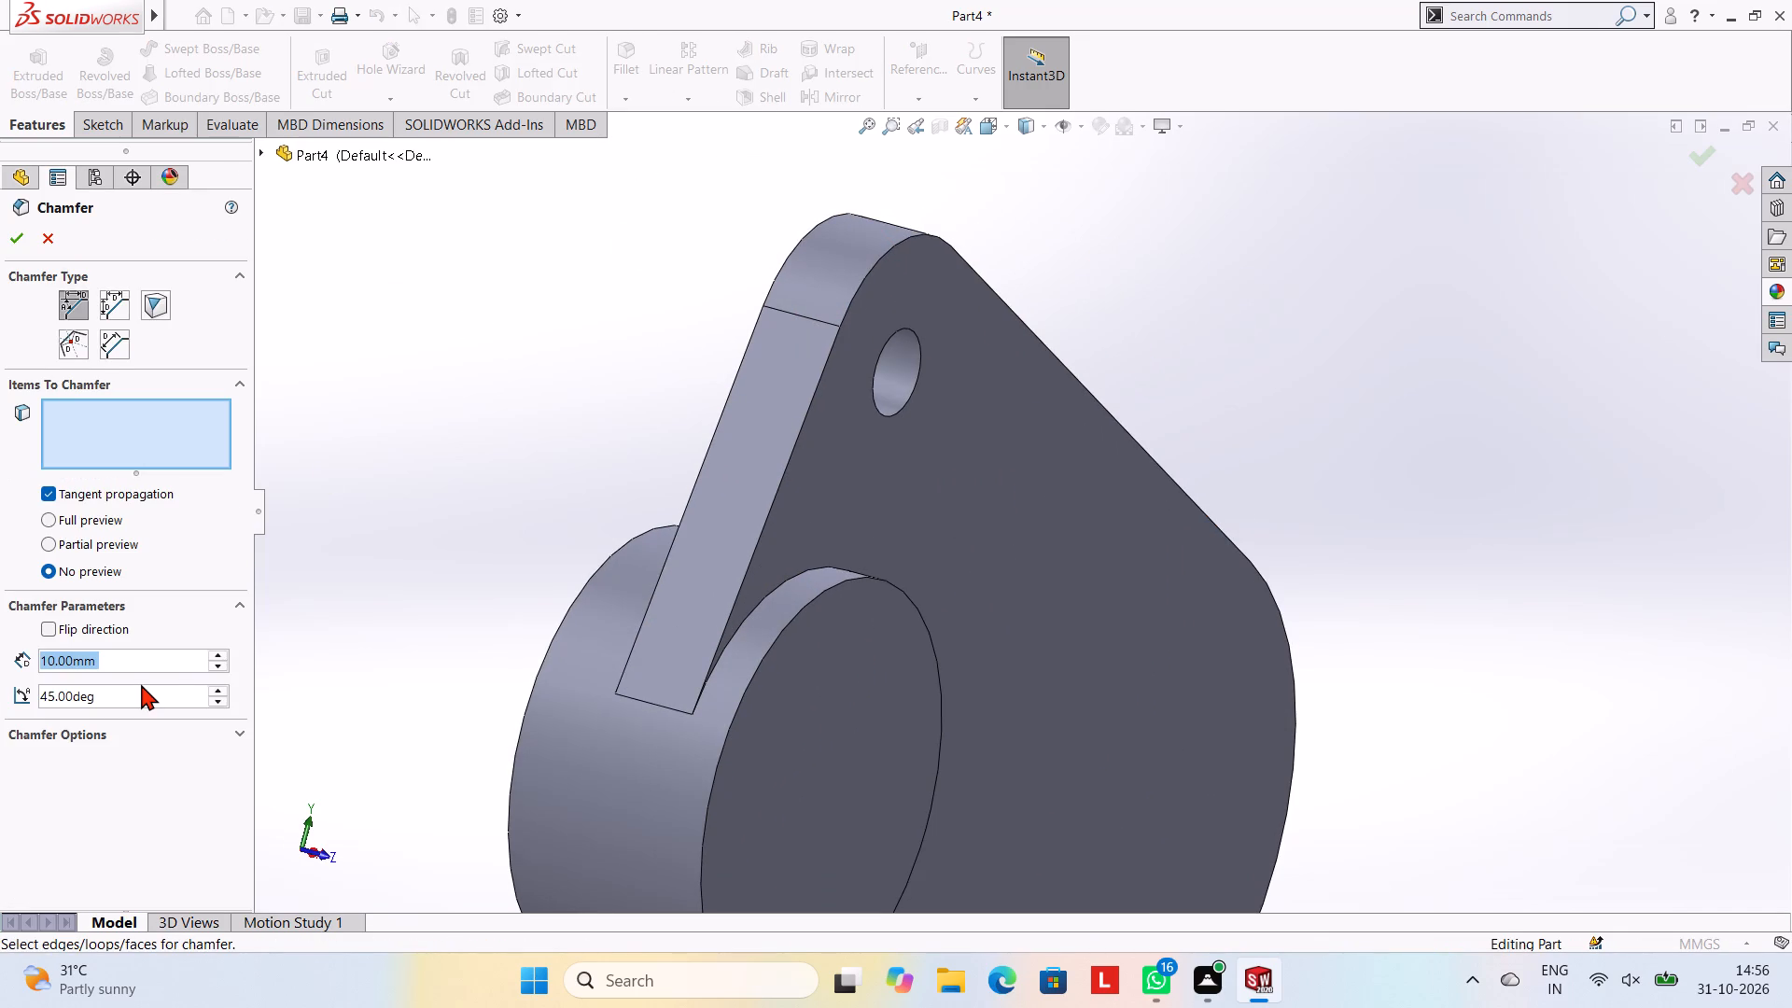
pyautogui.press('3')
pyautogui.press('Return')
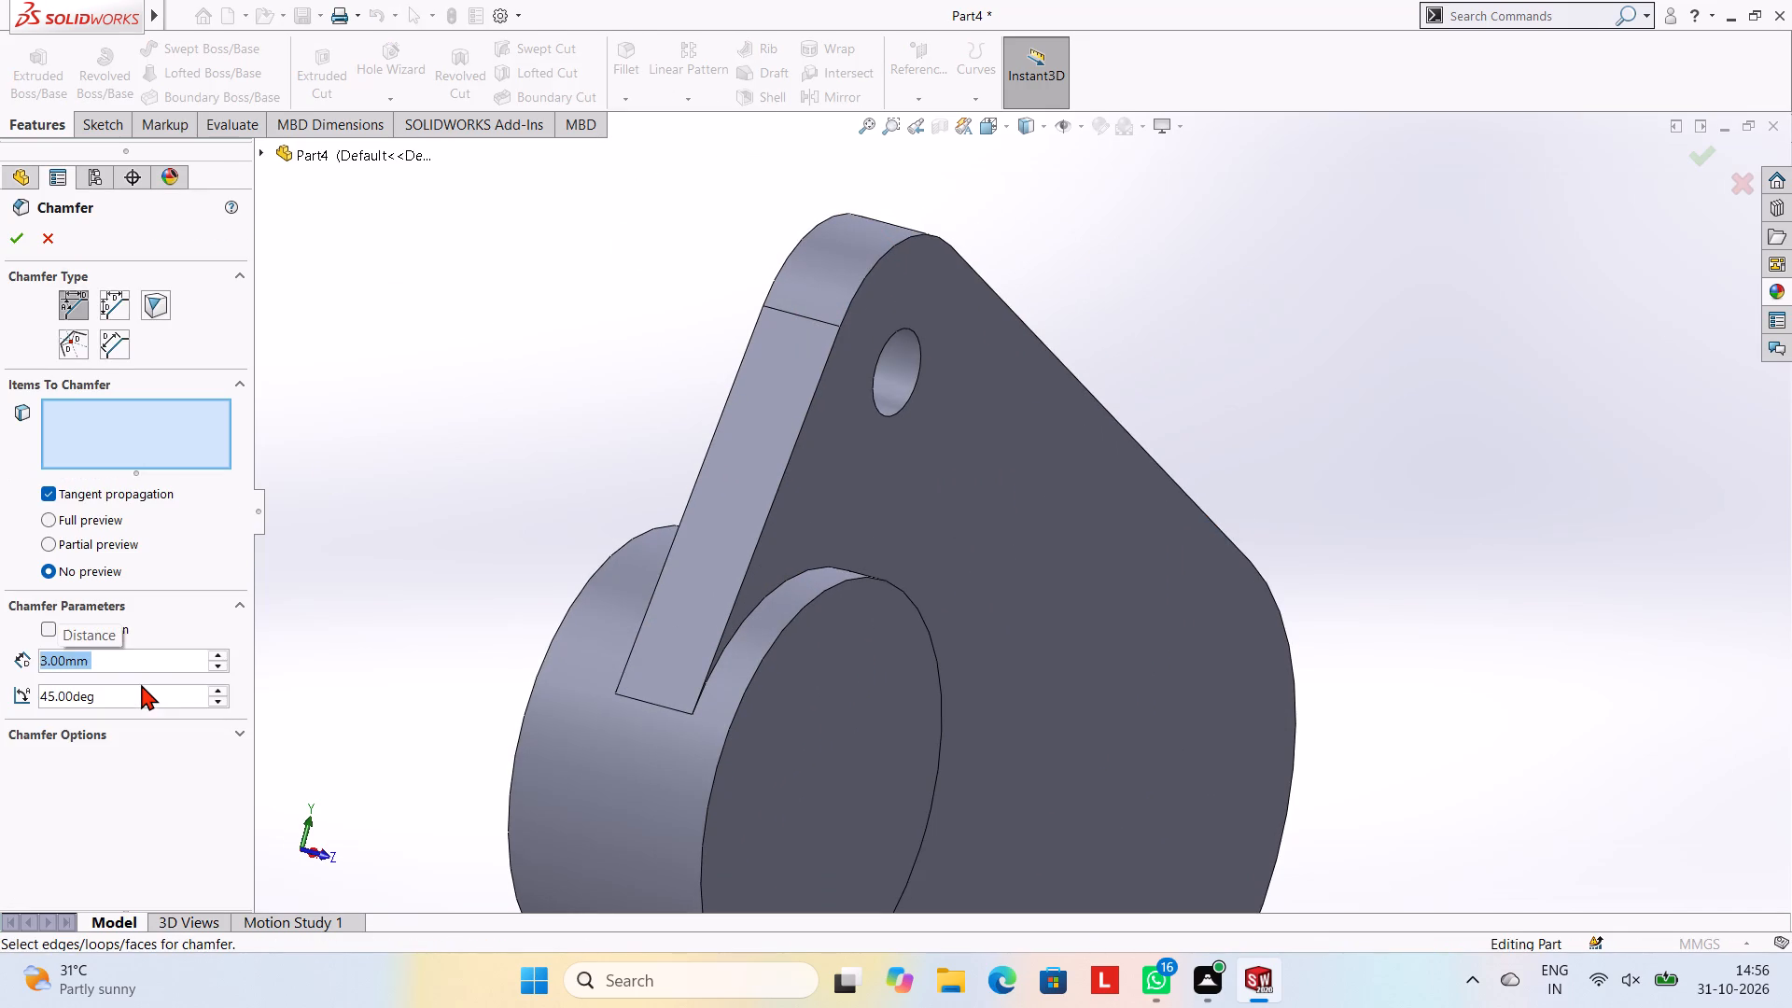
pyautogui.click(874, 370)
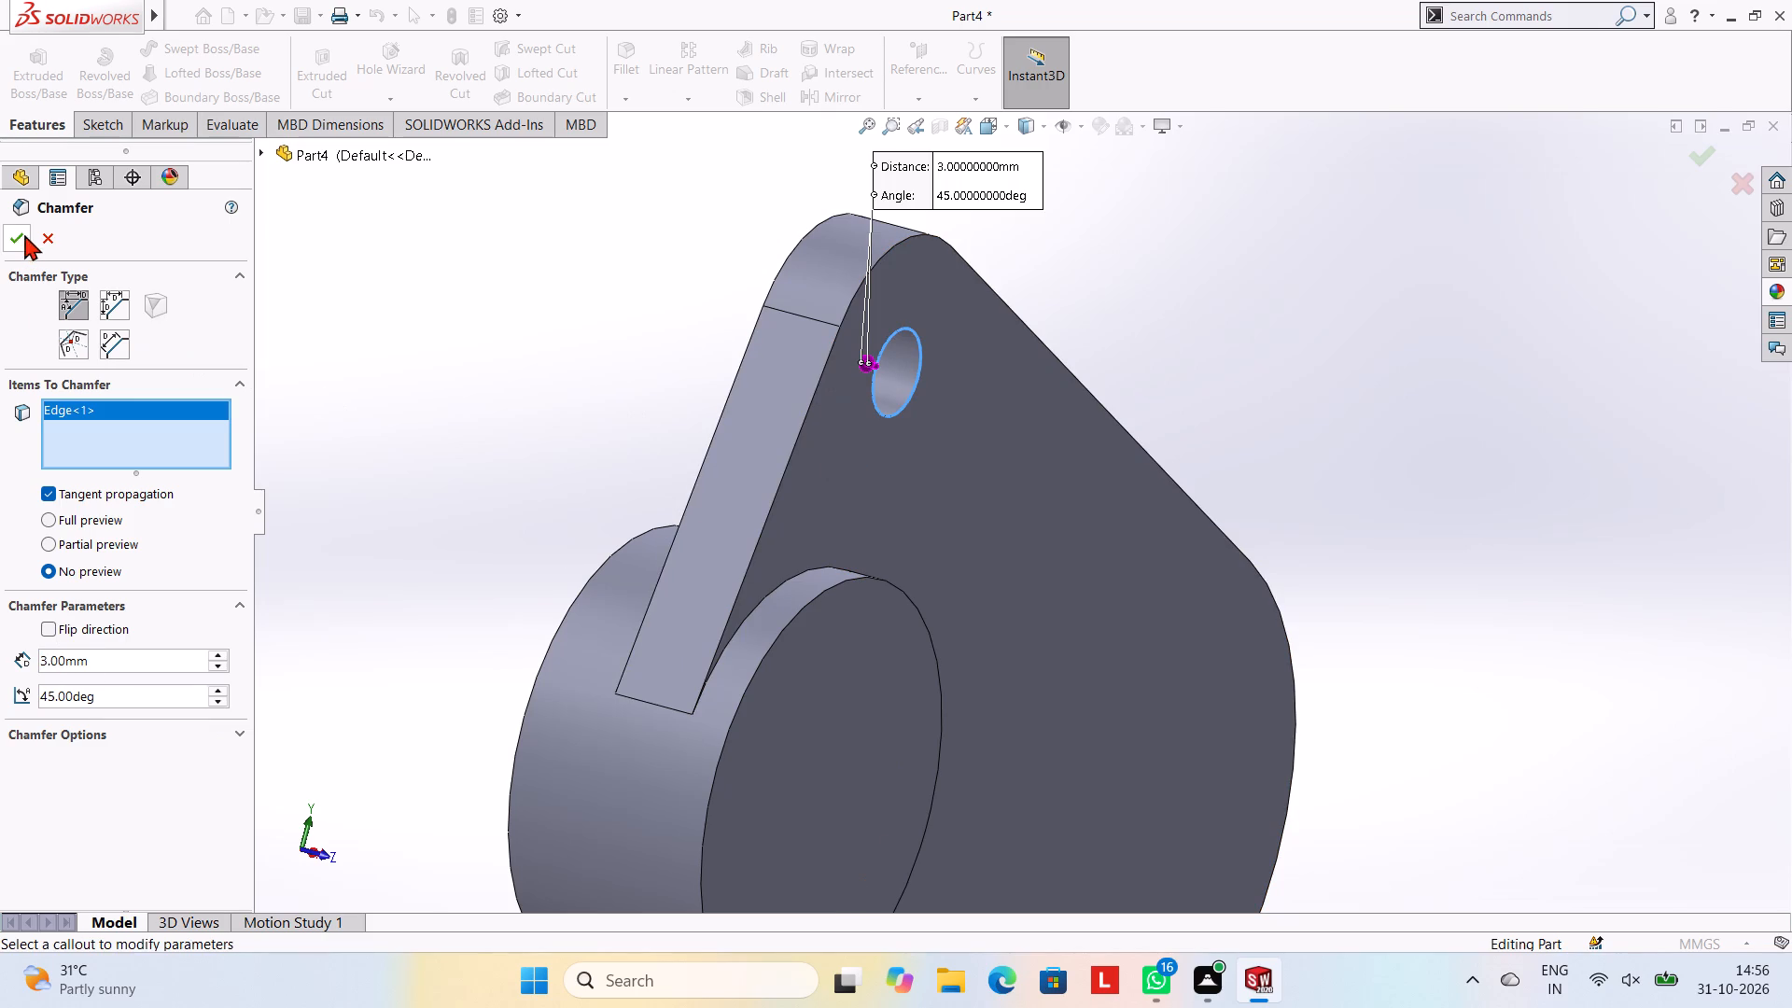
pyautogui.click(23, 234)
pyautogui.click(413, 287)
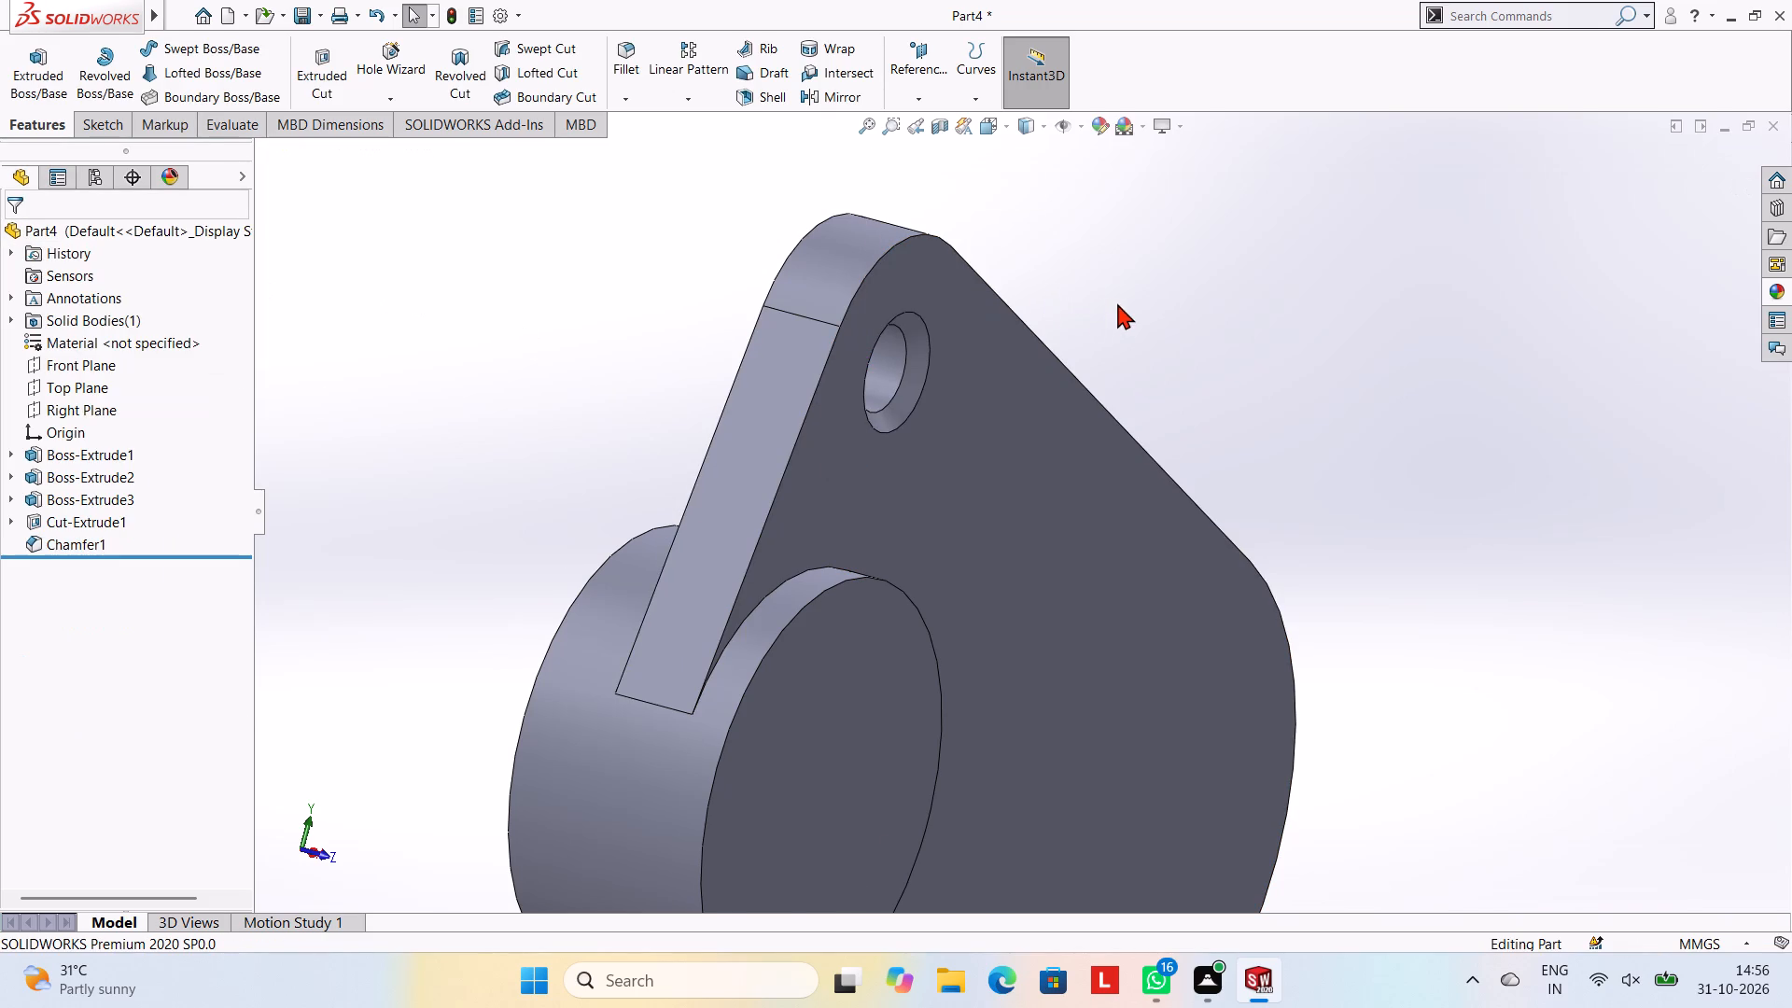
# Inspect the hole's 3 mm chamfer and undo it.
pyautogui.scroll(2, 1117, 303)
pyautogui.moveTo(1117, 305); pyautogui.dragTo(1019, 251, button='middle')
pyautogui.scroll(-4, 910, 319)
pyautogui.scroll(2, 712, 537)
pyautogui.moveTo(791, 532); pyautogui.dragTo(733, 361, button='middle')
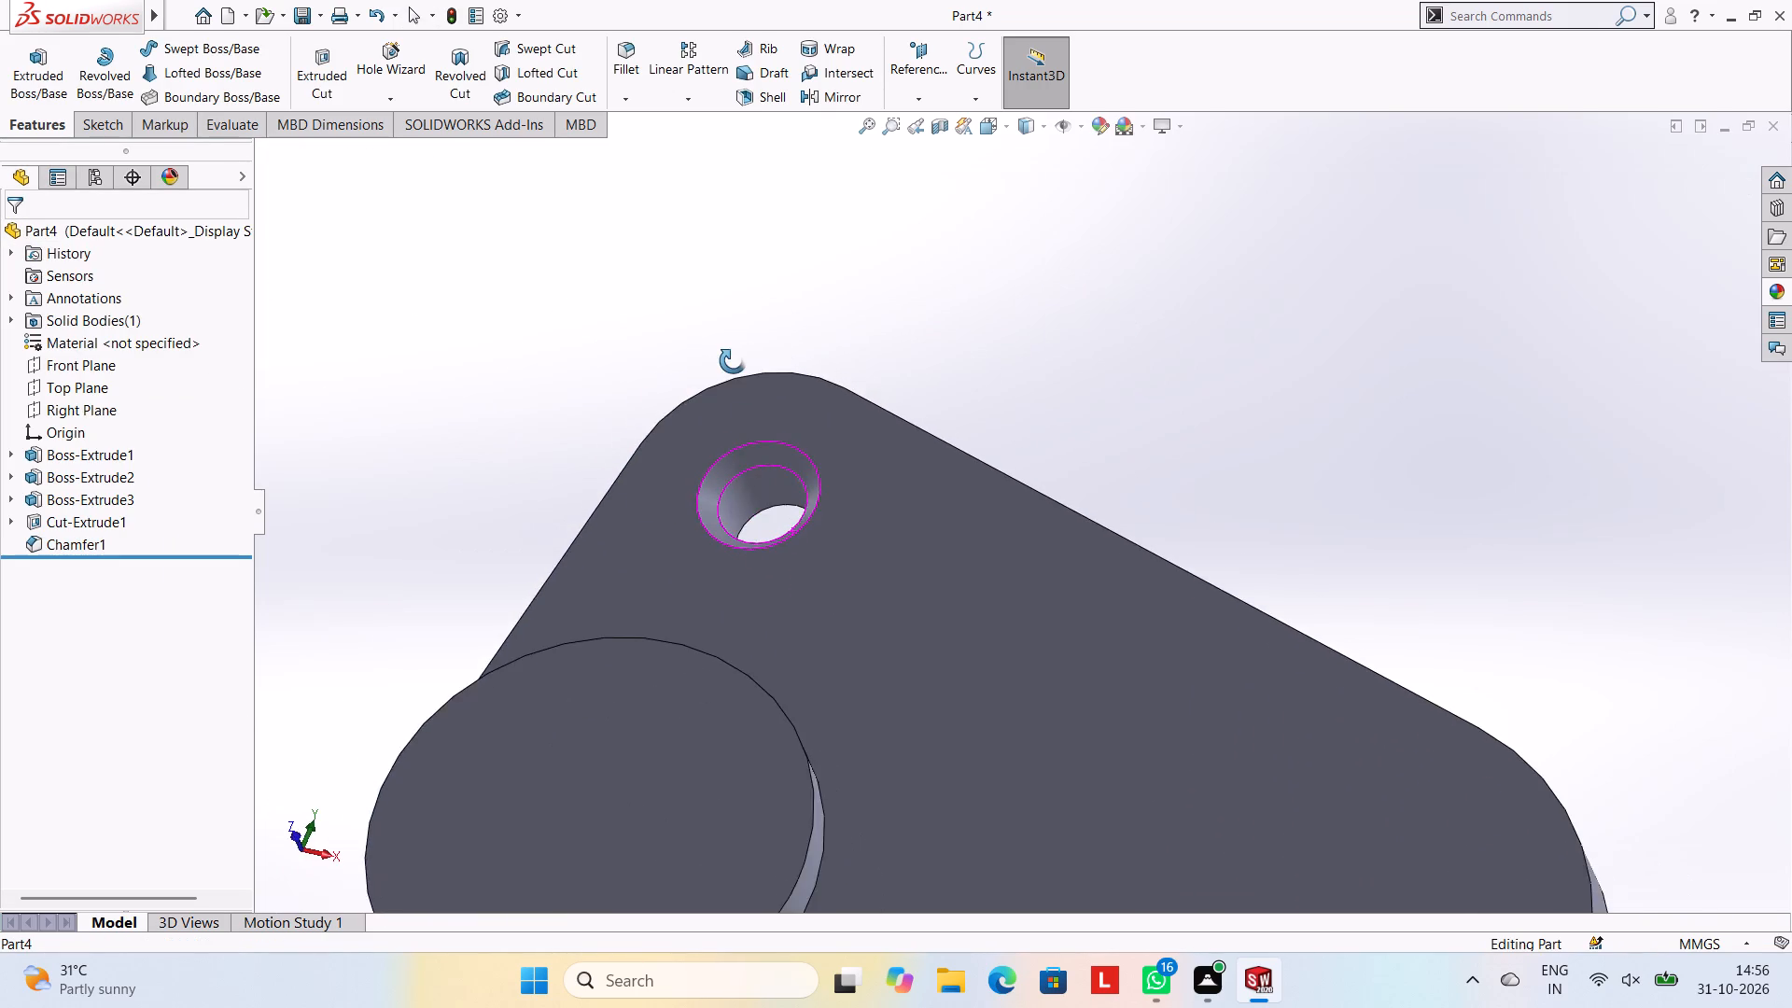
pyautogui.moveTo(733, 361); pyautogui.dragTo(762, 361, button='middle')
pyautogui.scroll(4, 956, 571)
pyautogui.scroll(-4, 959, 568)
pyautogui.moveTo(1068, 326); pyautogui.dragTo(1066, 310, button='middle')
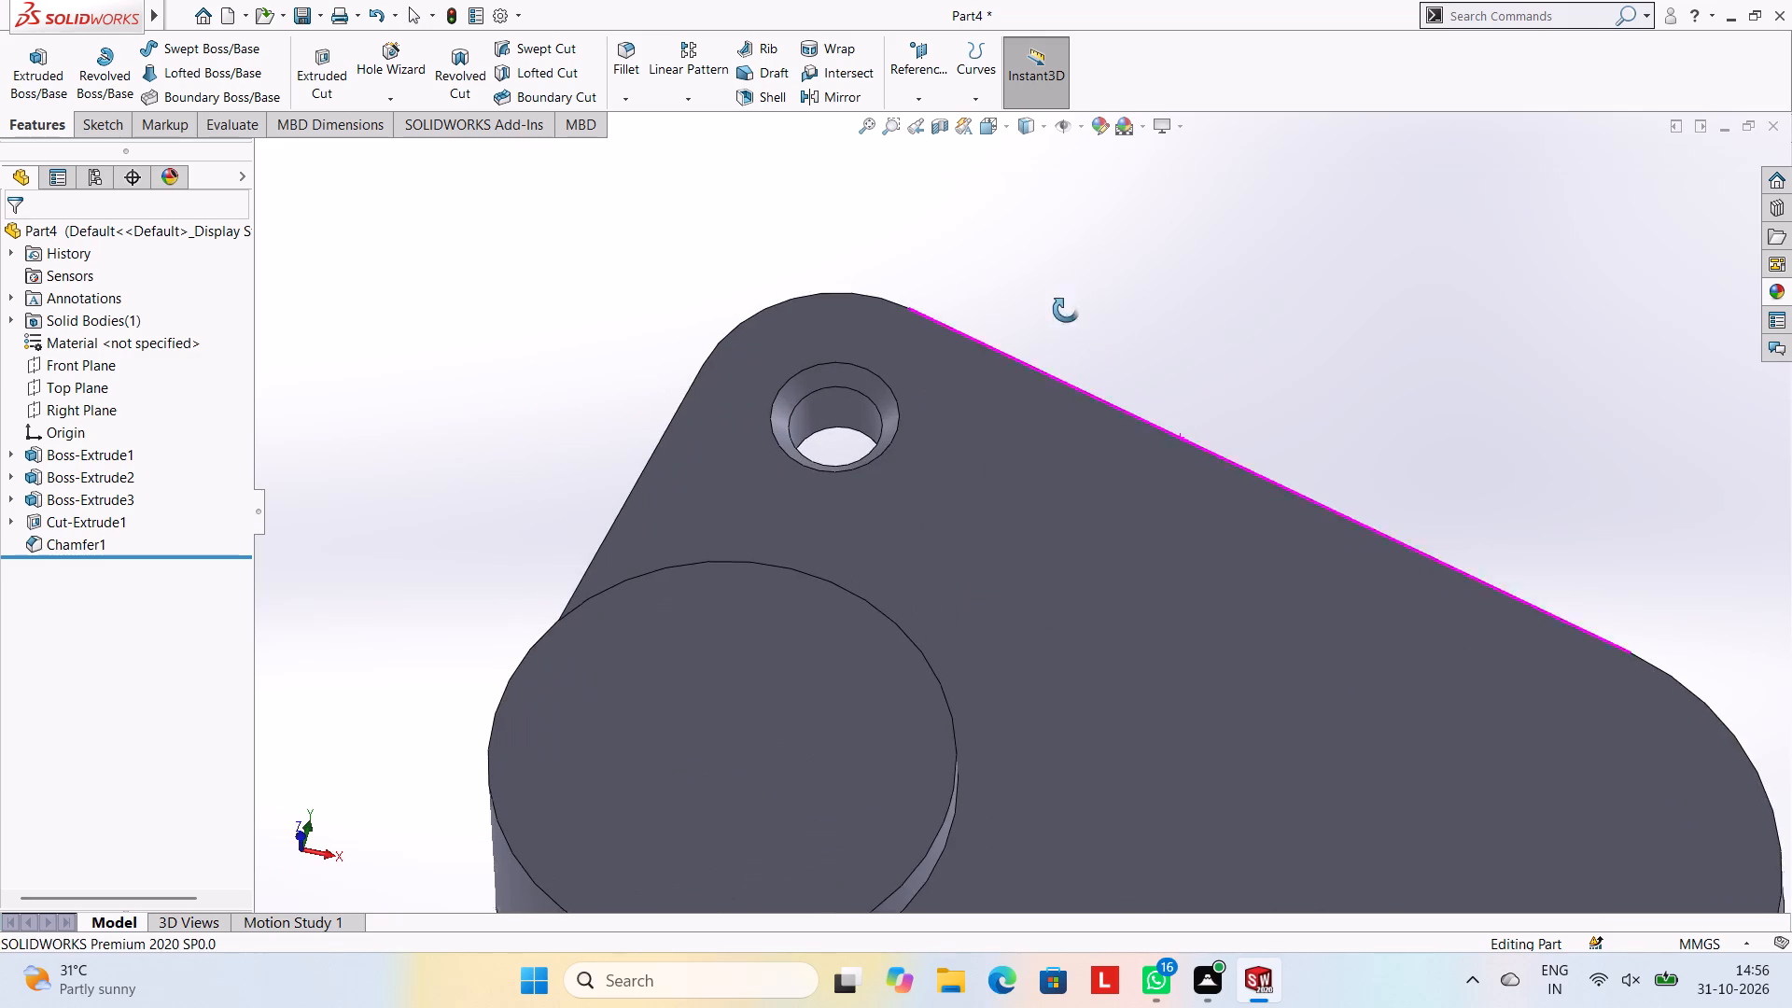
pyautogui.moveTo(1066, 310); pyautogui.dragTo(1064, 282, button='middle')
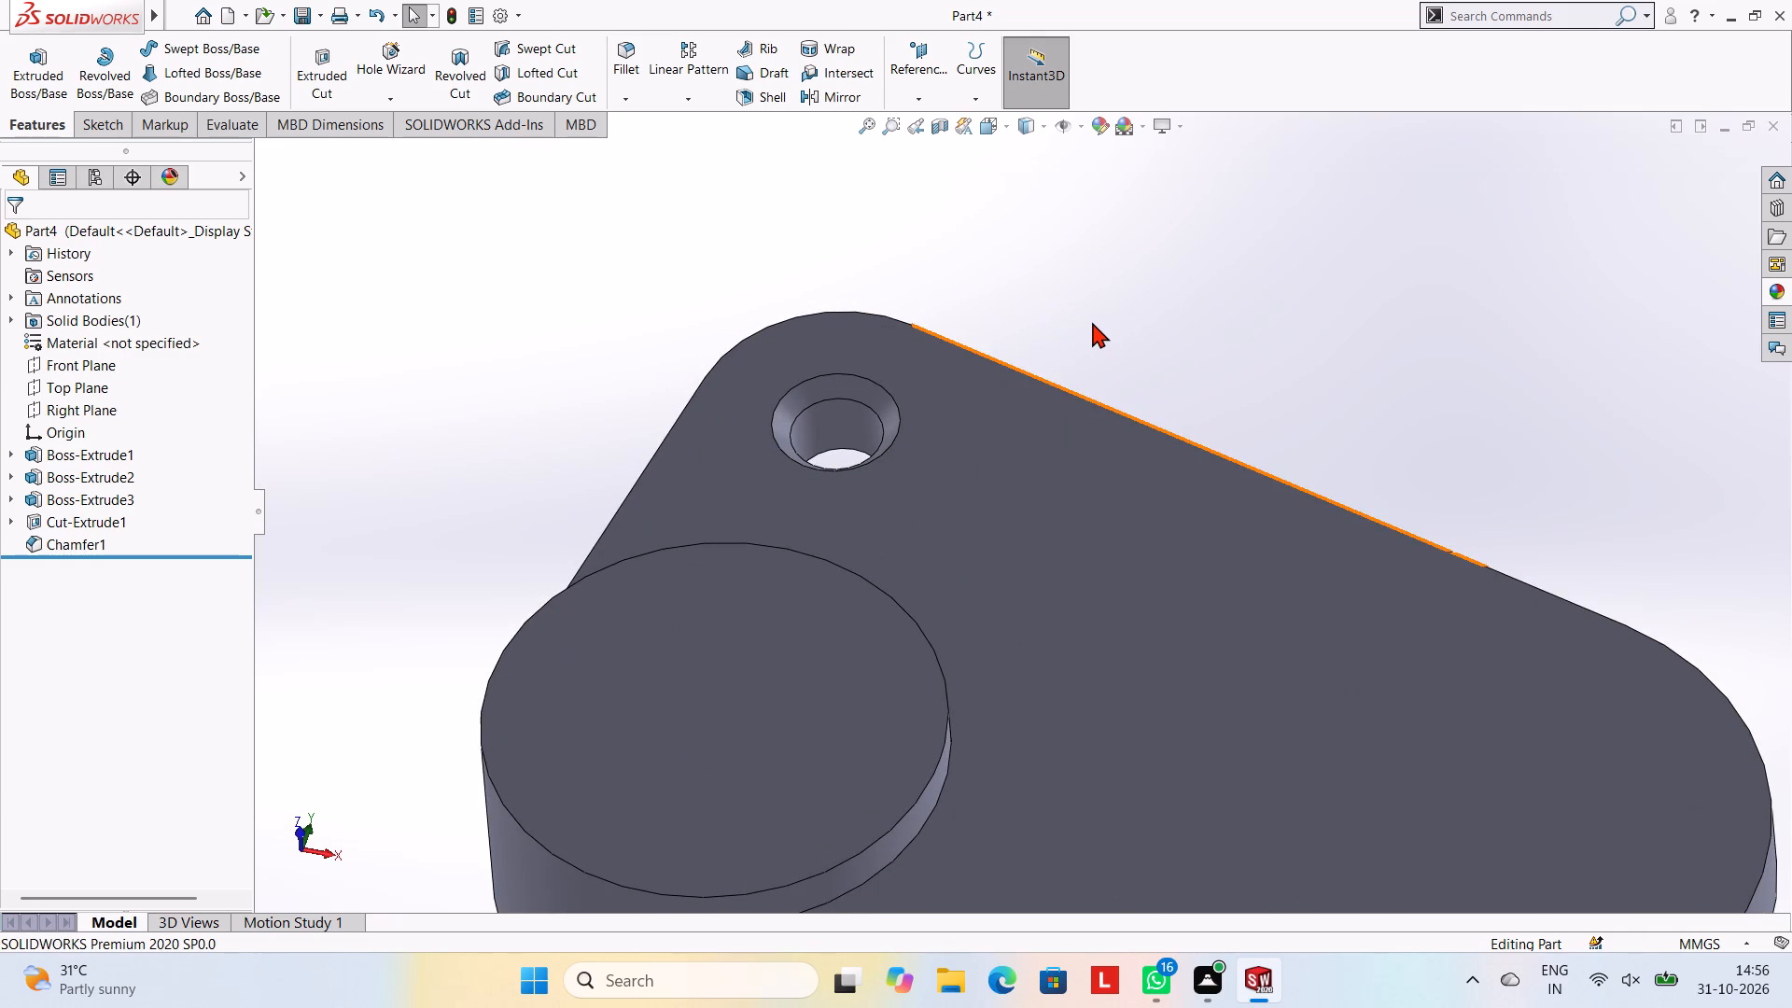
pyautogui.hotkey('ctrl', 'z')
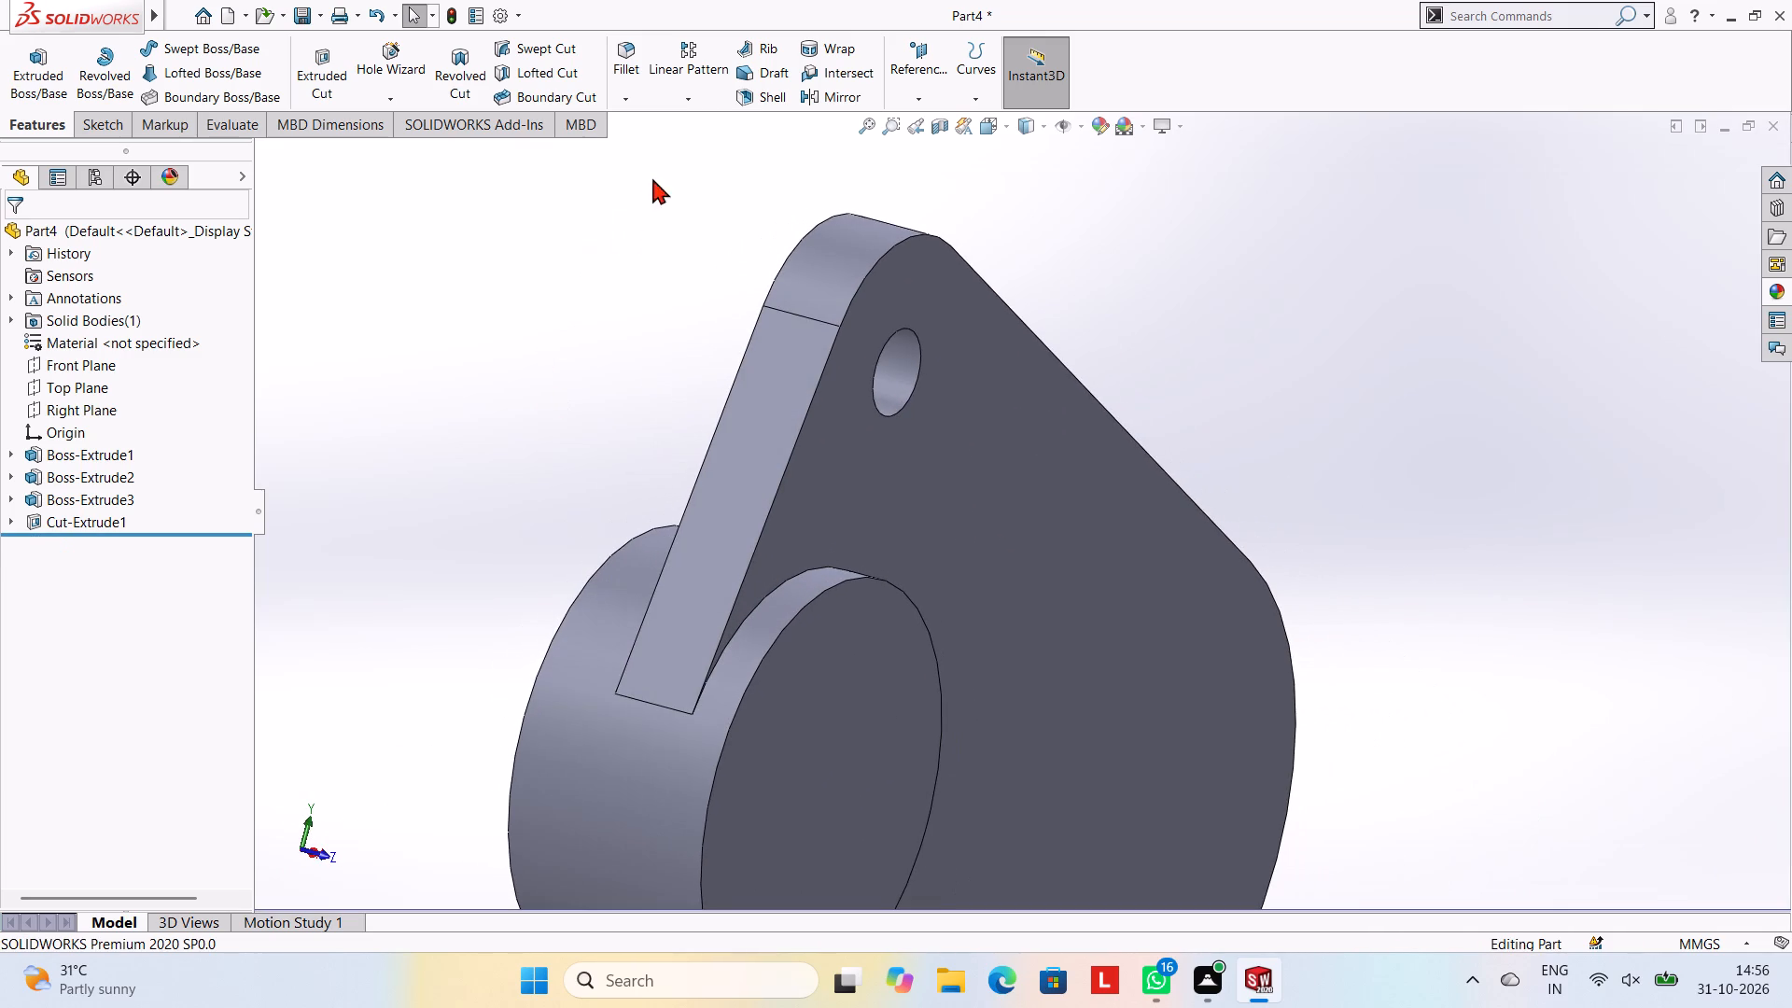
# Chamfer the front edge of the 8 mm radius hole with a 2 mm distance at 45 degrees.
pyautogui.click(620, 105)
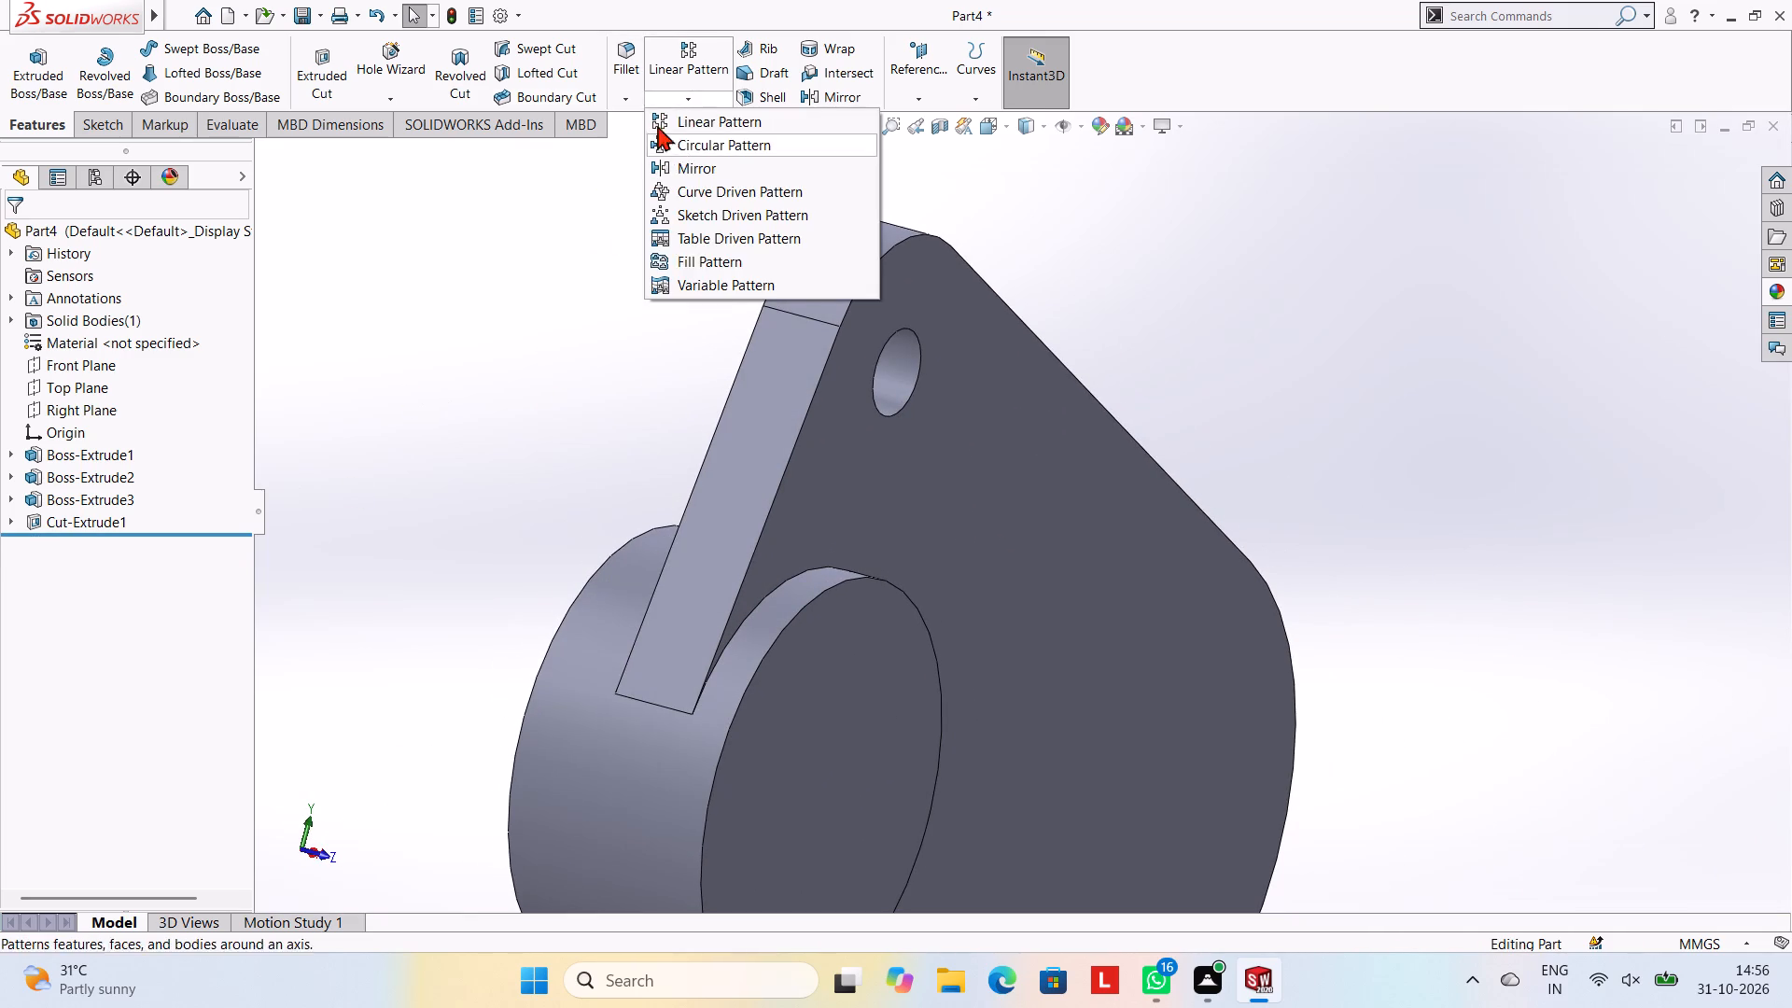
pyautogui.click(615, 100)
pyautogui.click(628, 102)
pyautogui.click(649, 149)
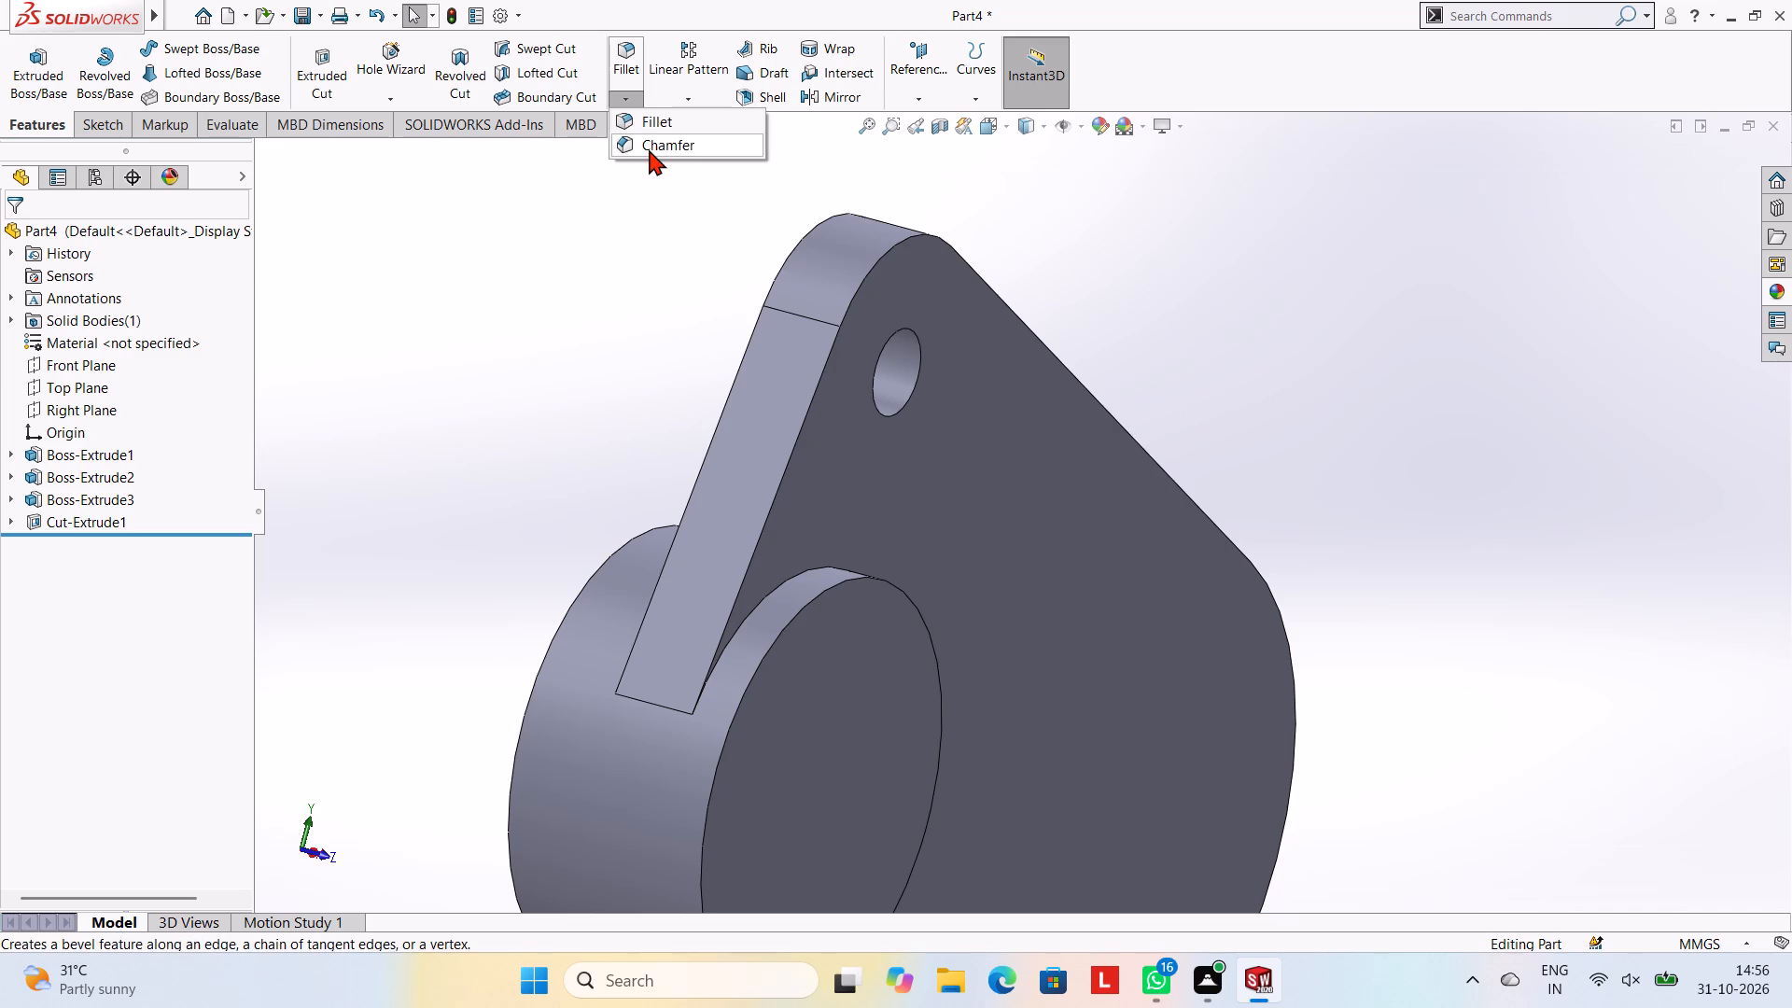
pyautogui.press('2')
pyautogui.press('Return')
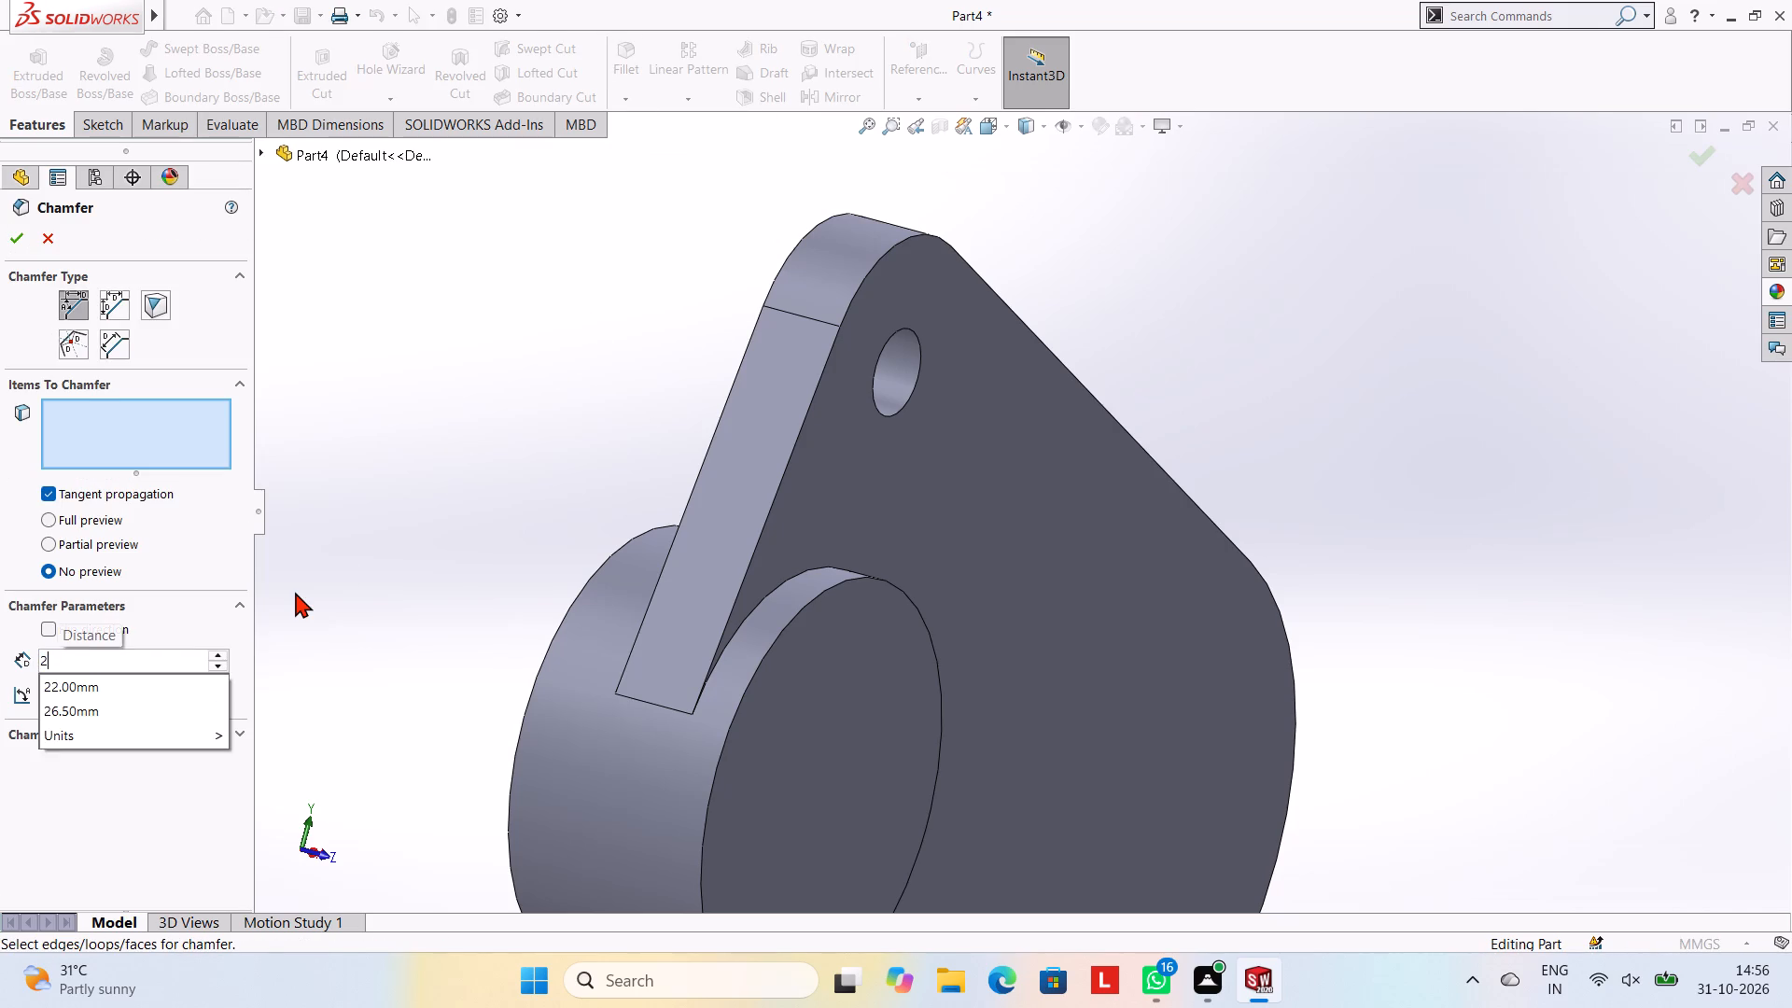
pyautogui.click(897, 330)
pyautogui.click(6, 237)
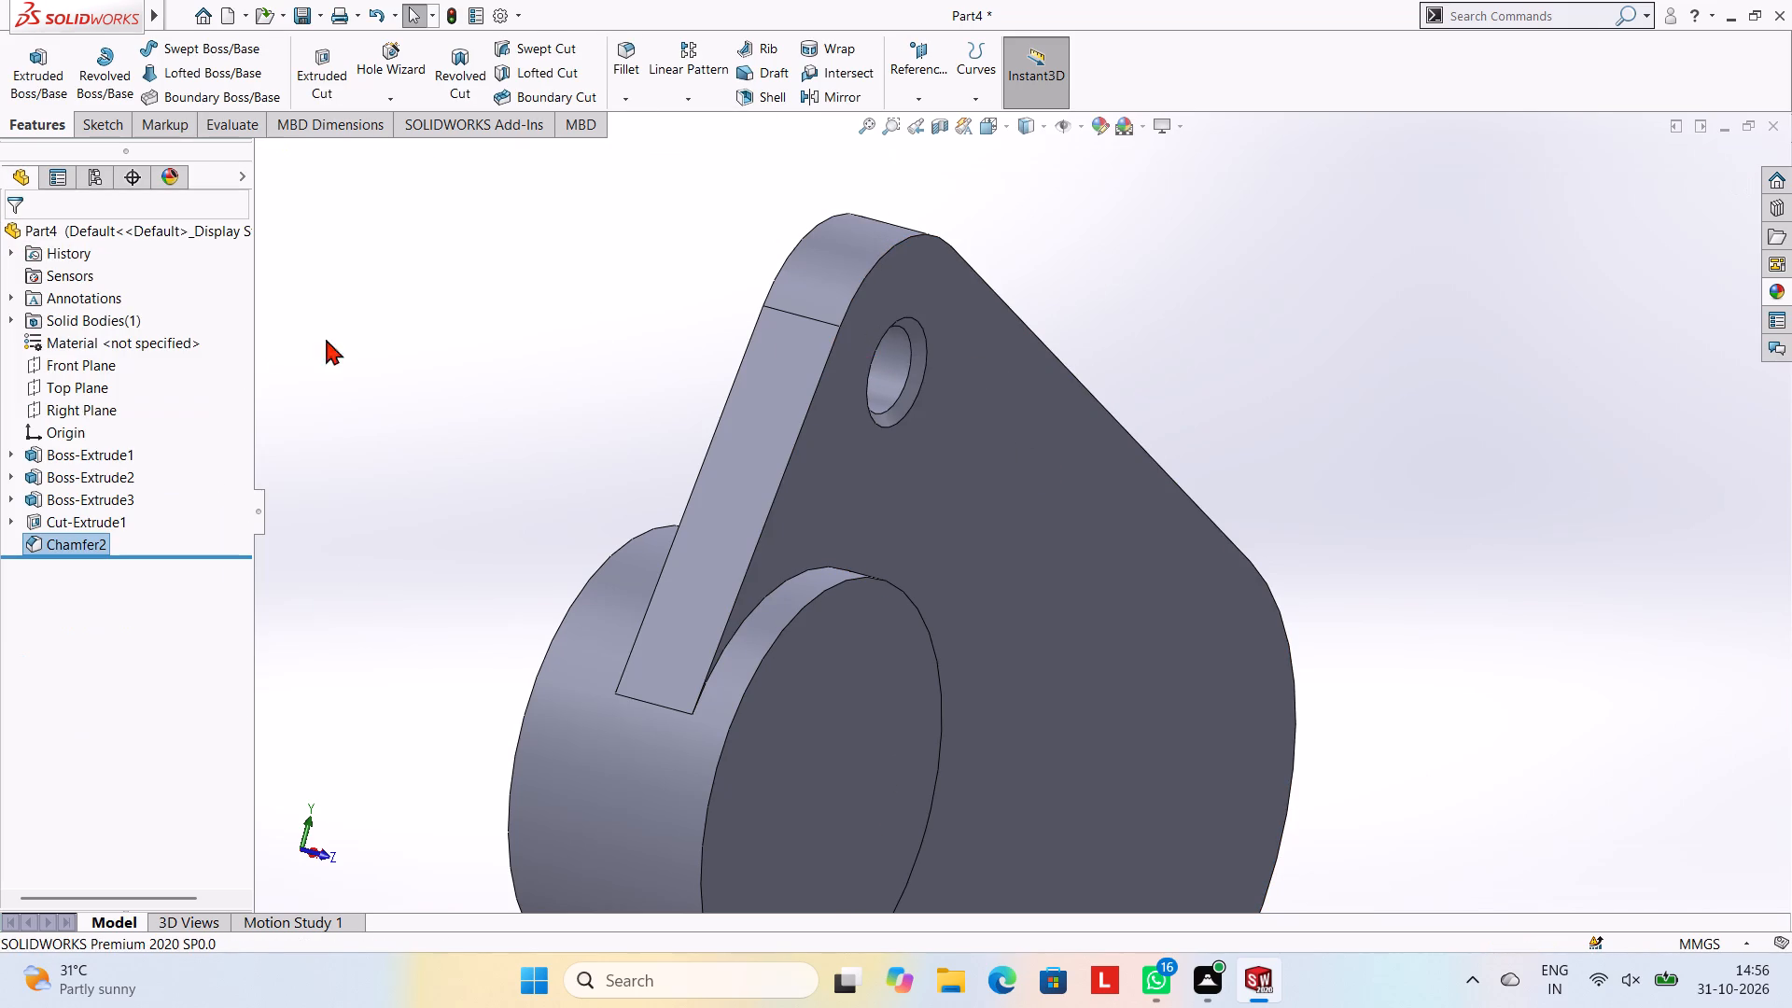
pyautogui.click(406, 326)
# Start a sketch on the plate's front face and draw a vertical line upward from the large end arc's centre past the plate edge.
pyautogui.moveTo(1263, 354); pyautogui.dragTo(1204, 323, button='middle')
pyautogui.scroll(3, 1188, 350)
pyautogui.moveTo(1241, 375); pyautogui.dragTo(1188, 347, button='middle')
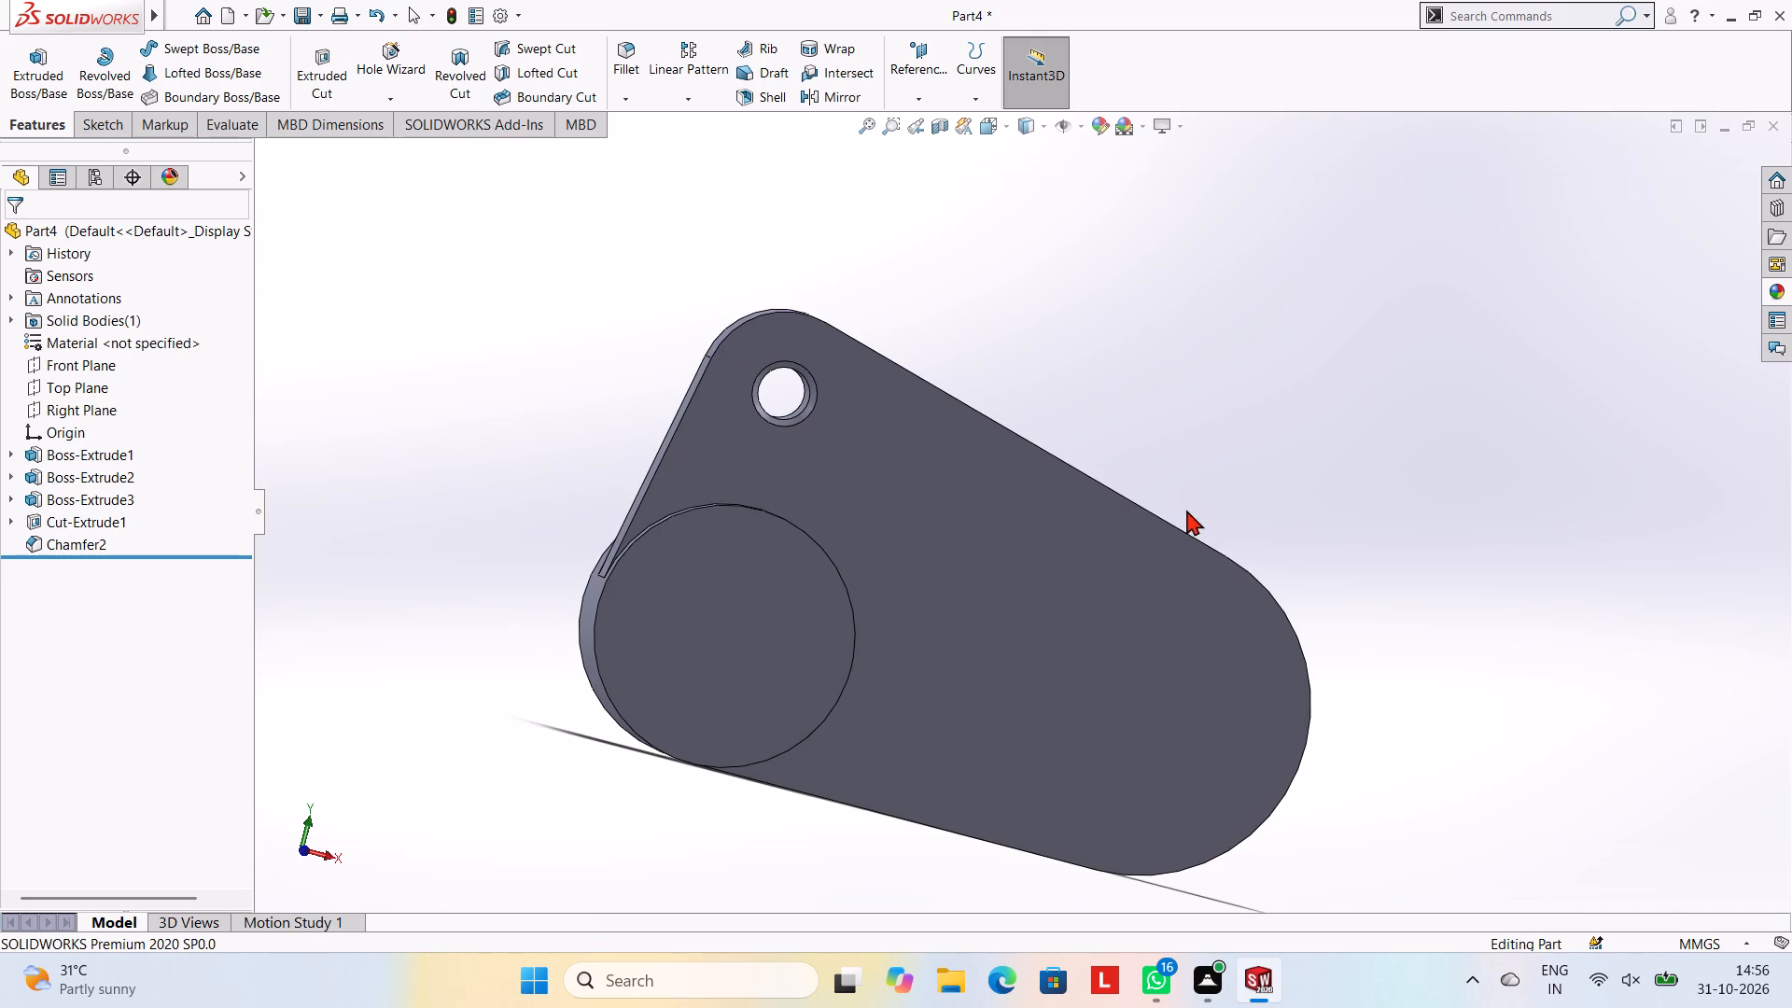
pyautogui.moveTo(1316, 407); pyautogui.dragTo(1418, 453, button='middle')
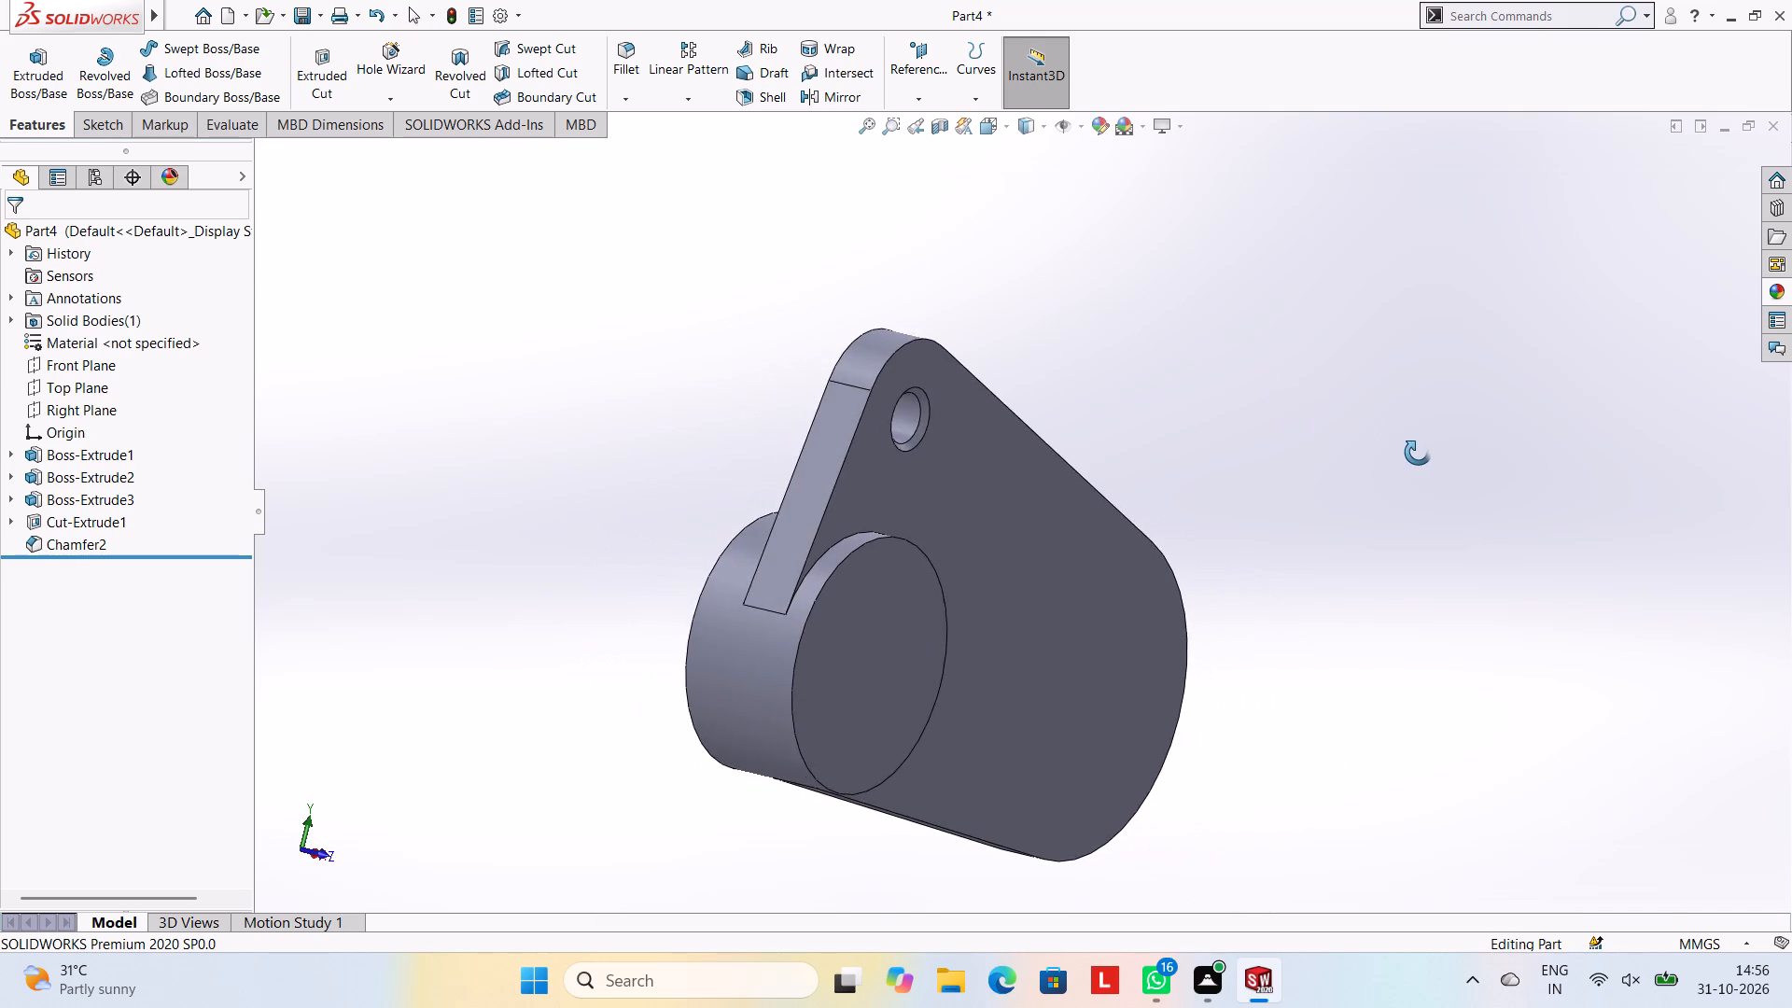
pyautogui.moveTo(1418, 453); pyautogui.dragTo(1408, 449, button='middle')
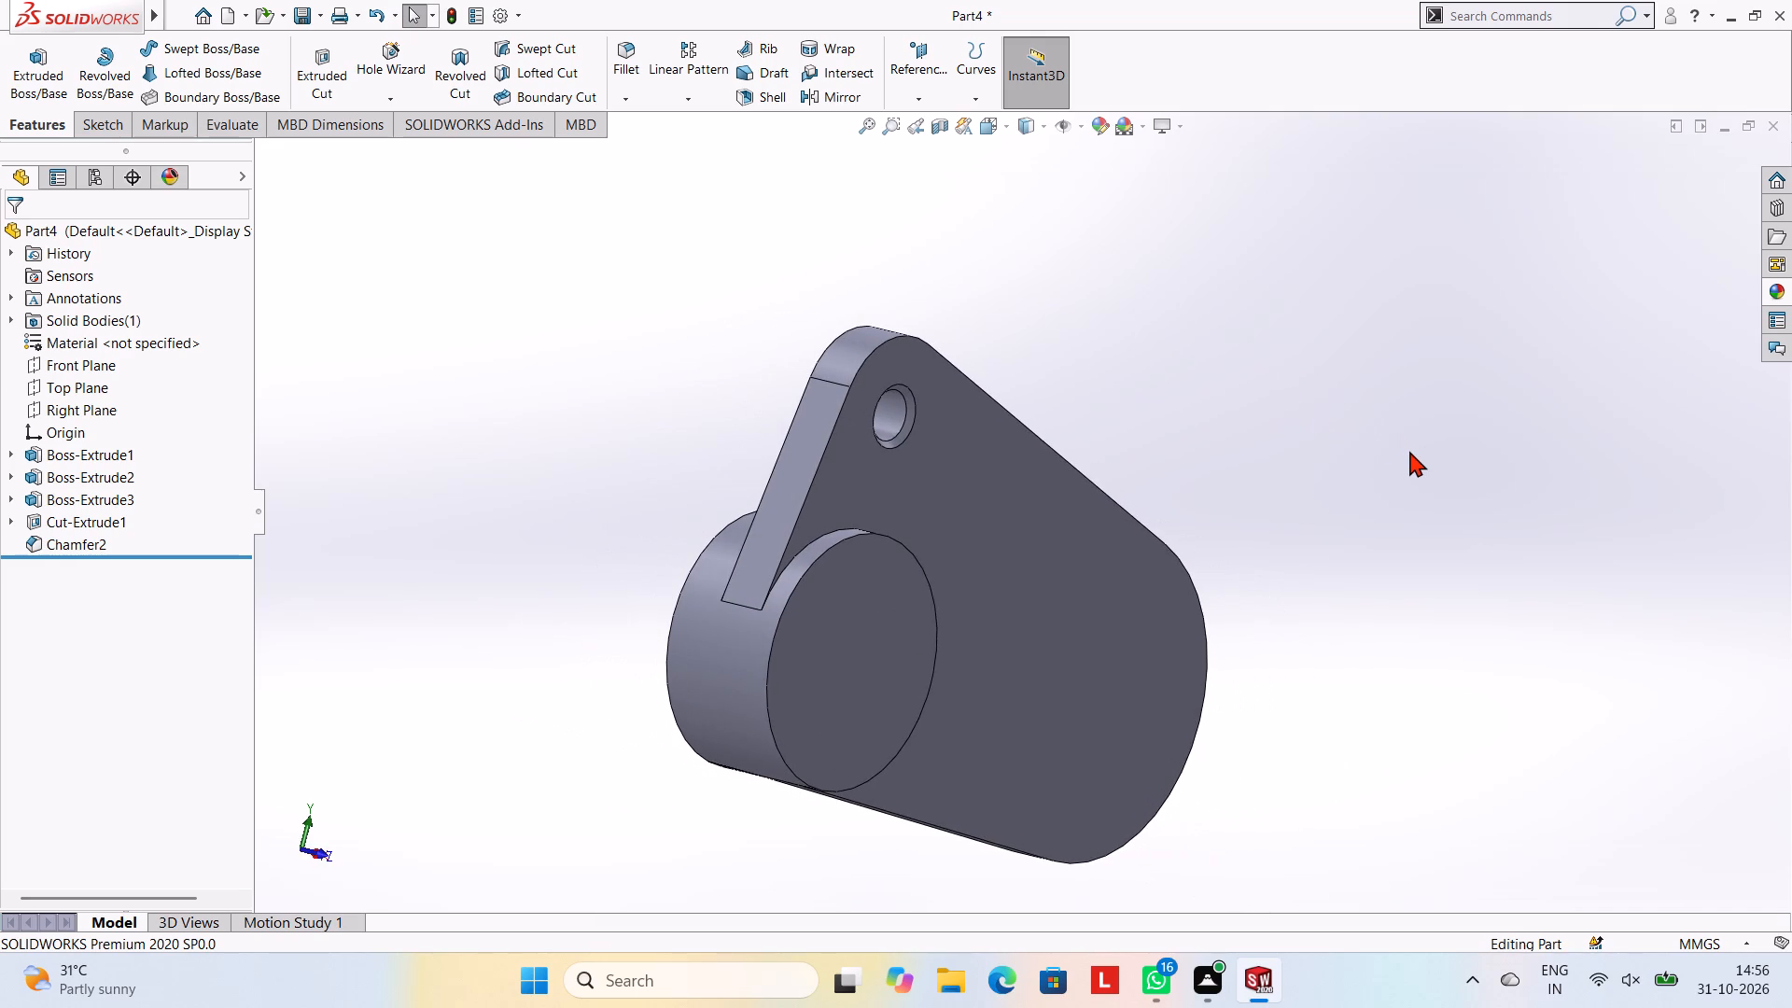
pyautogui.click(1057, 616)
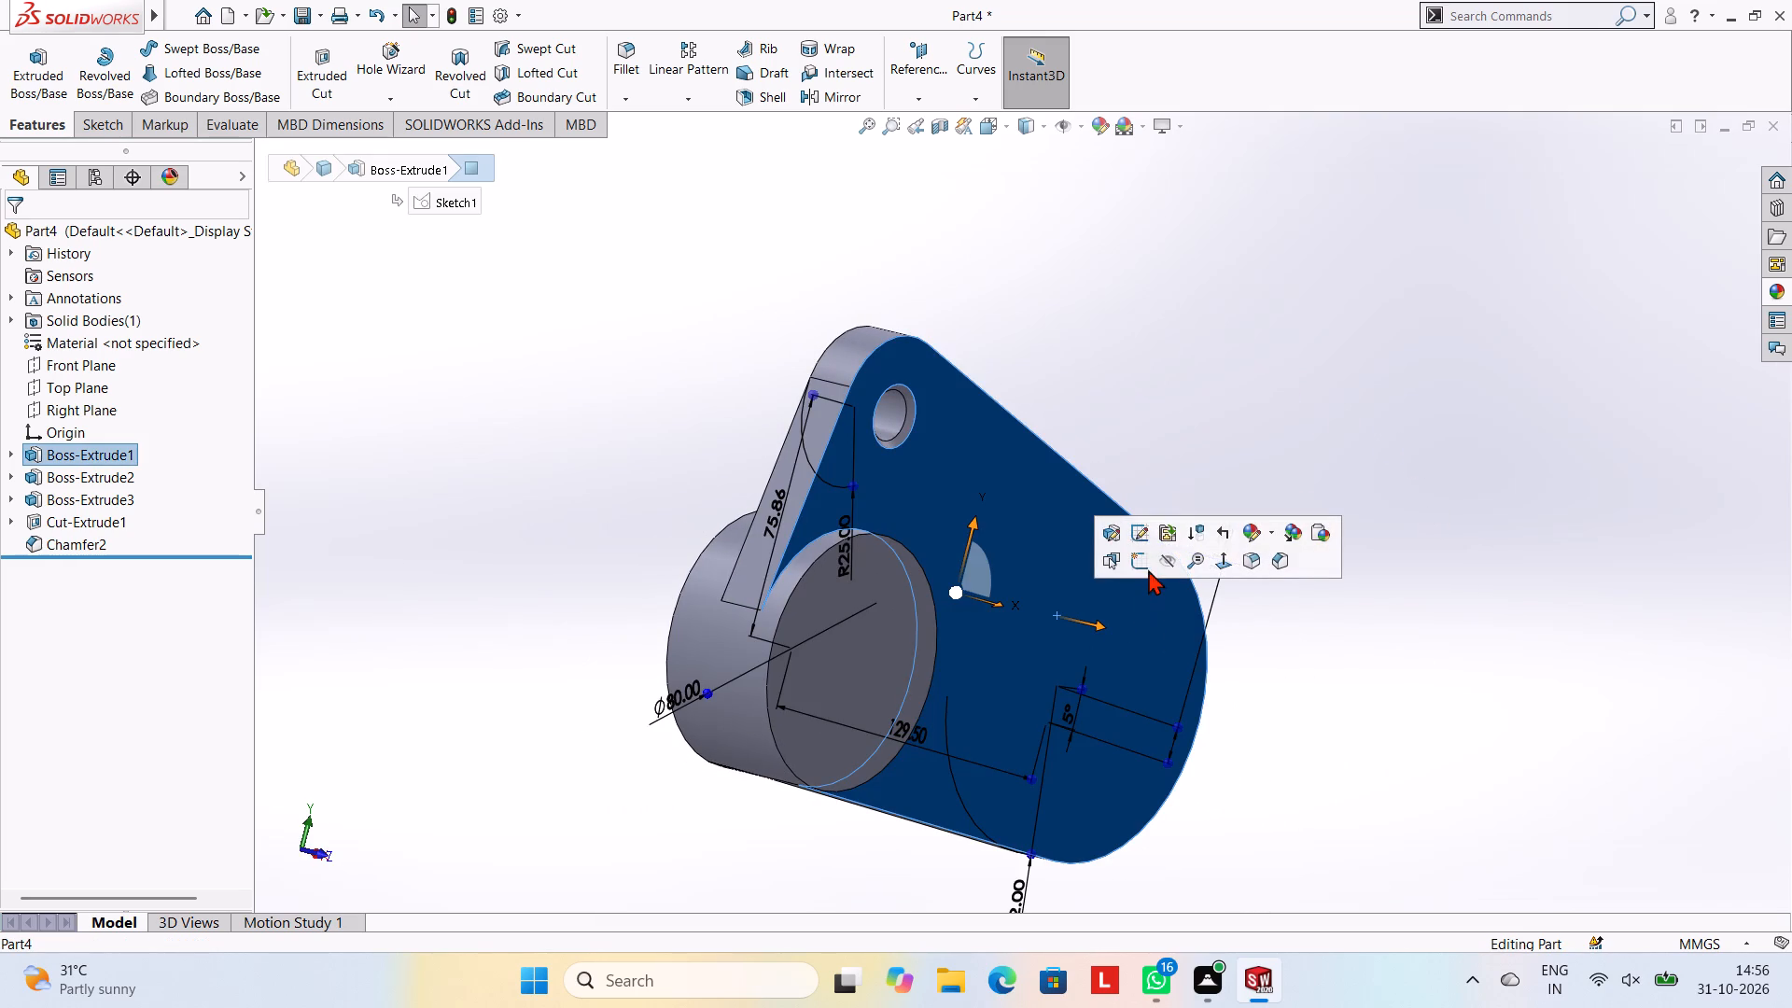
pyautogui.click(1141, 562)
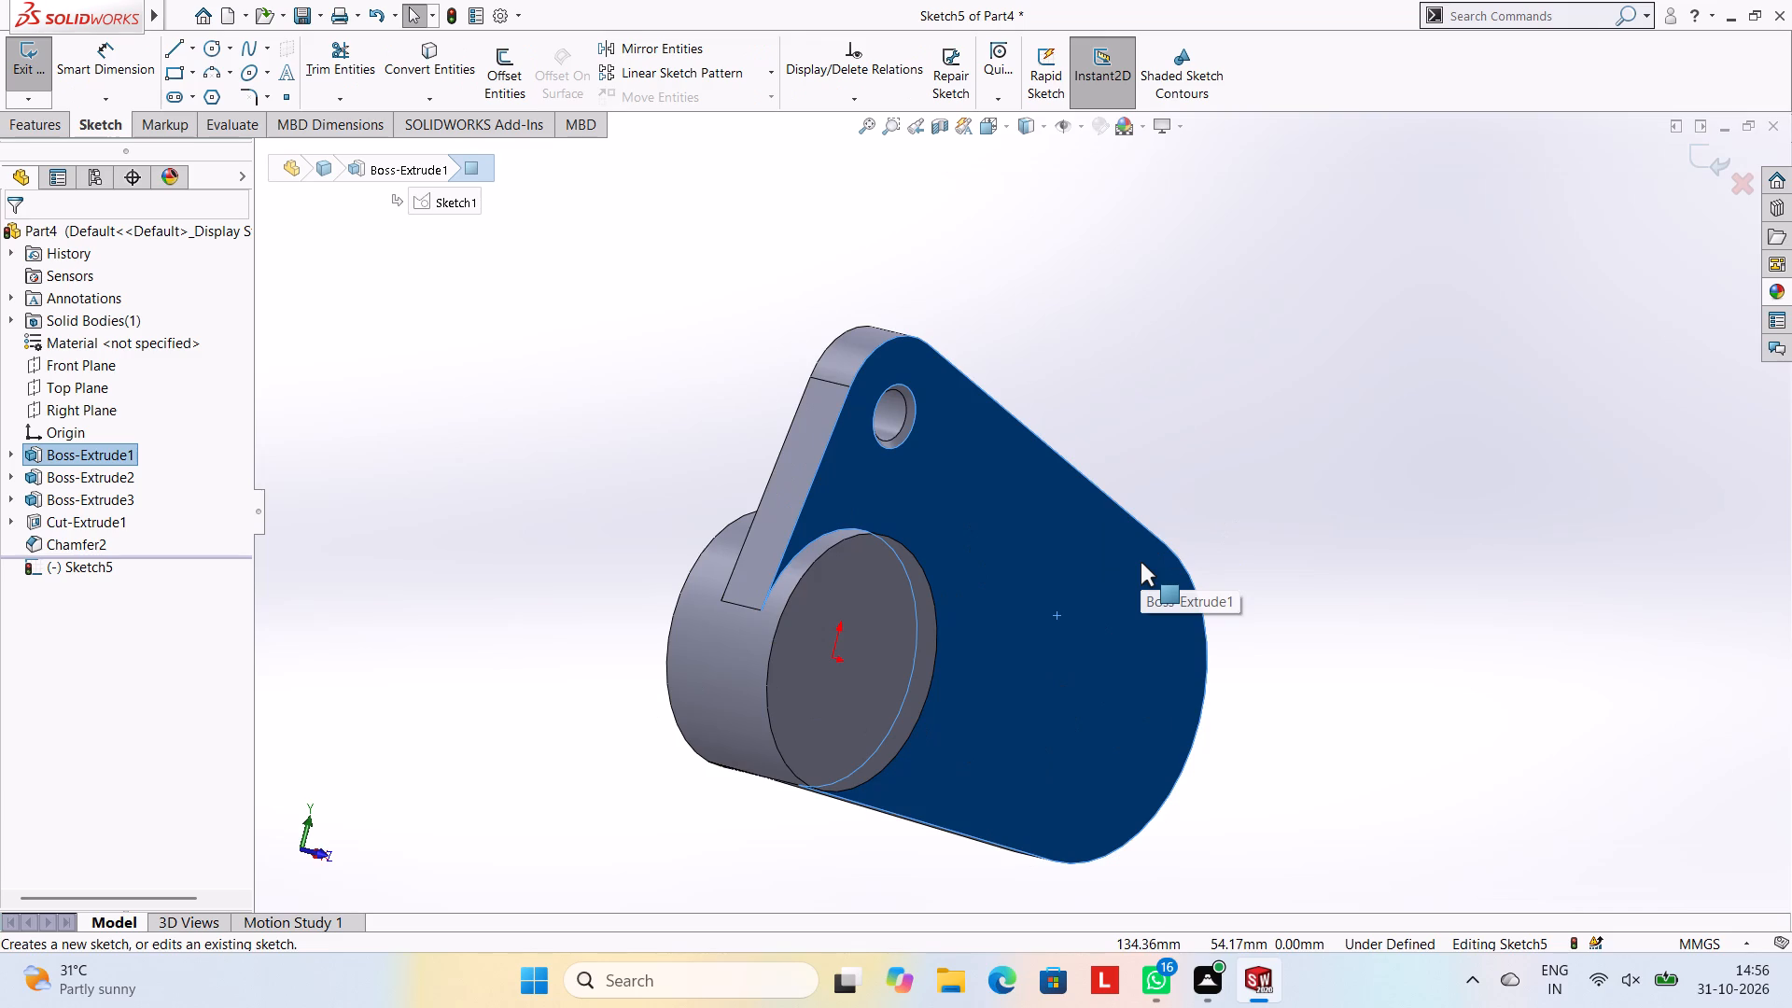
pyautogui.hotkey('ctrl', '8')
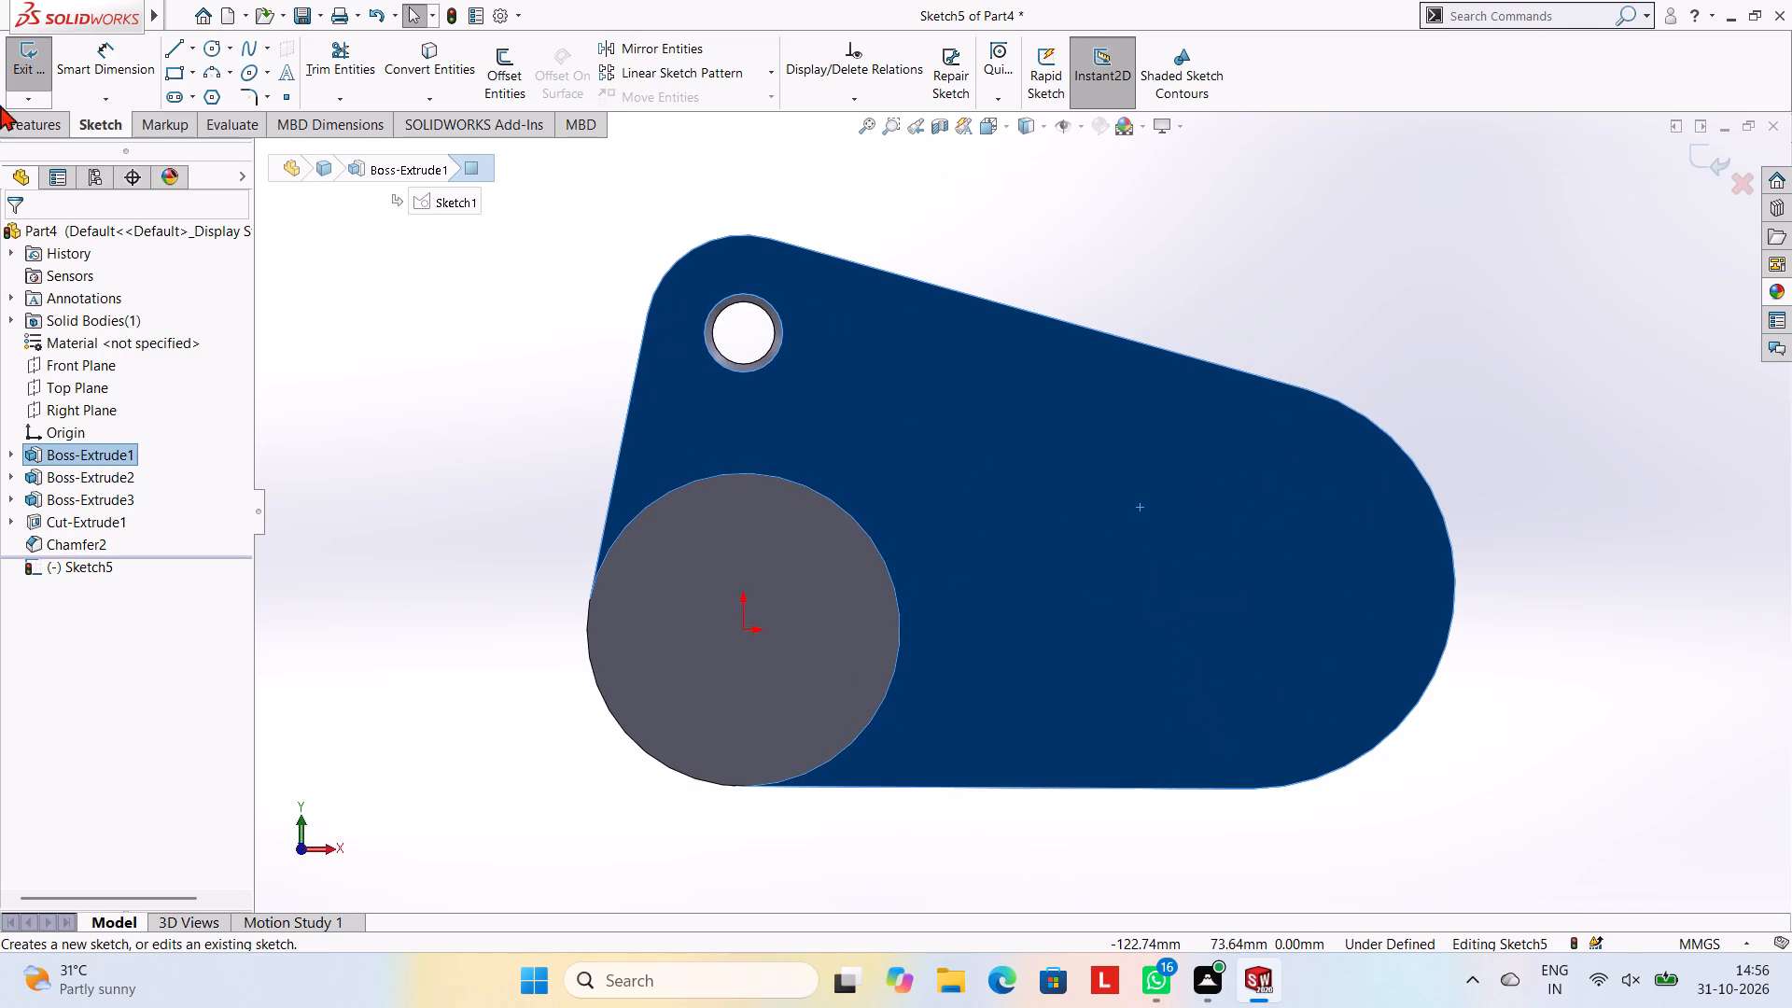
pyautogui.click(176, 51)
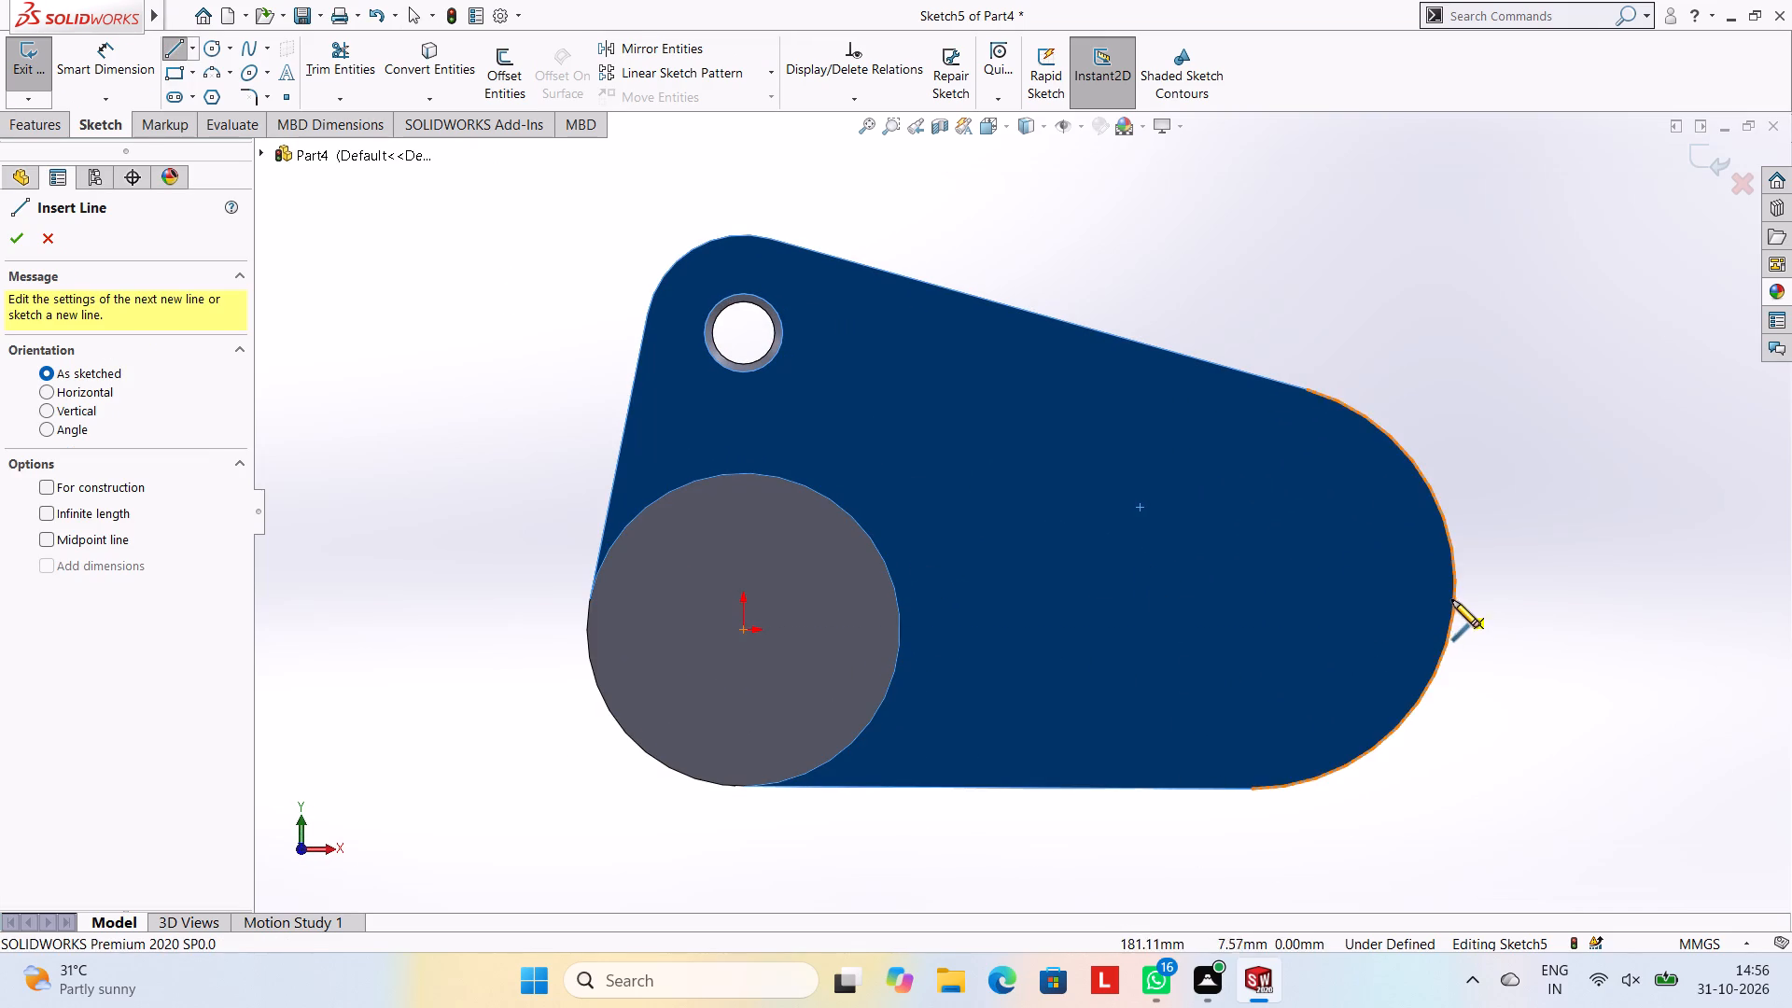
pyautogui.click(1252, 584)
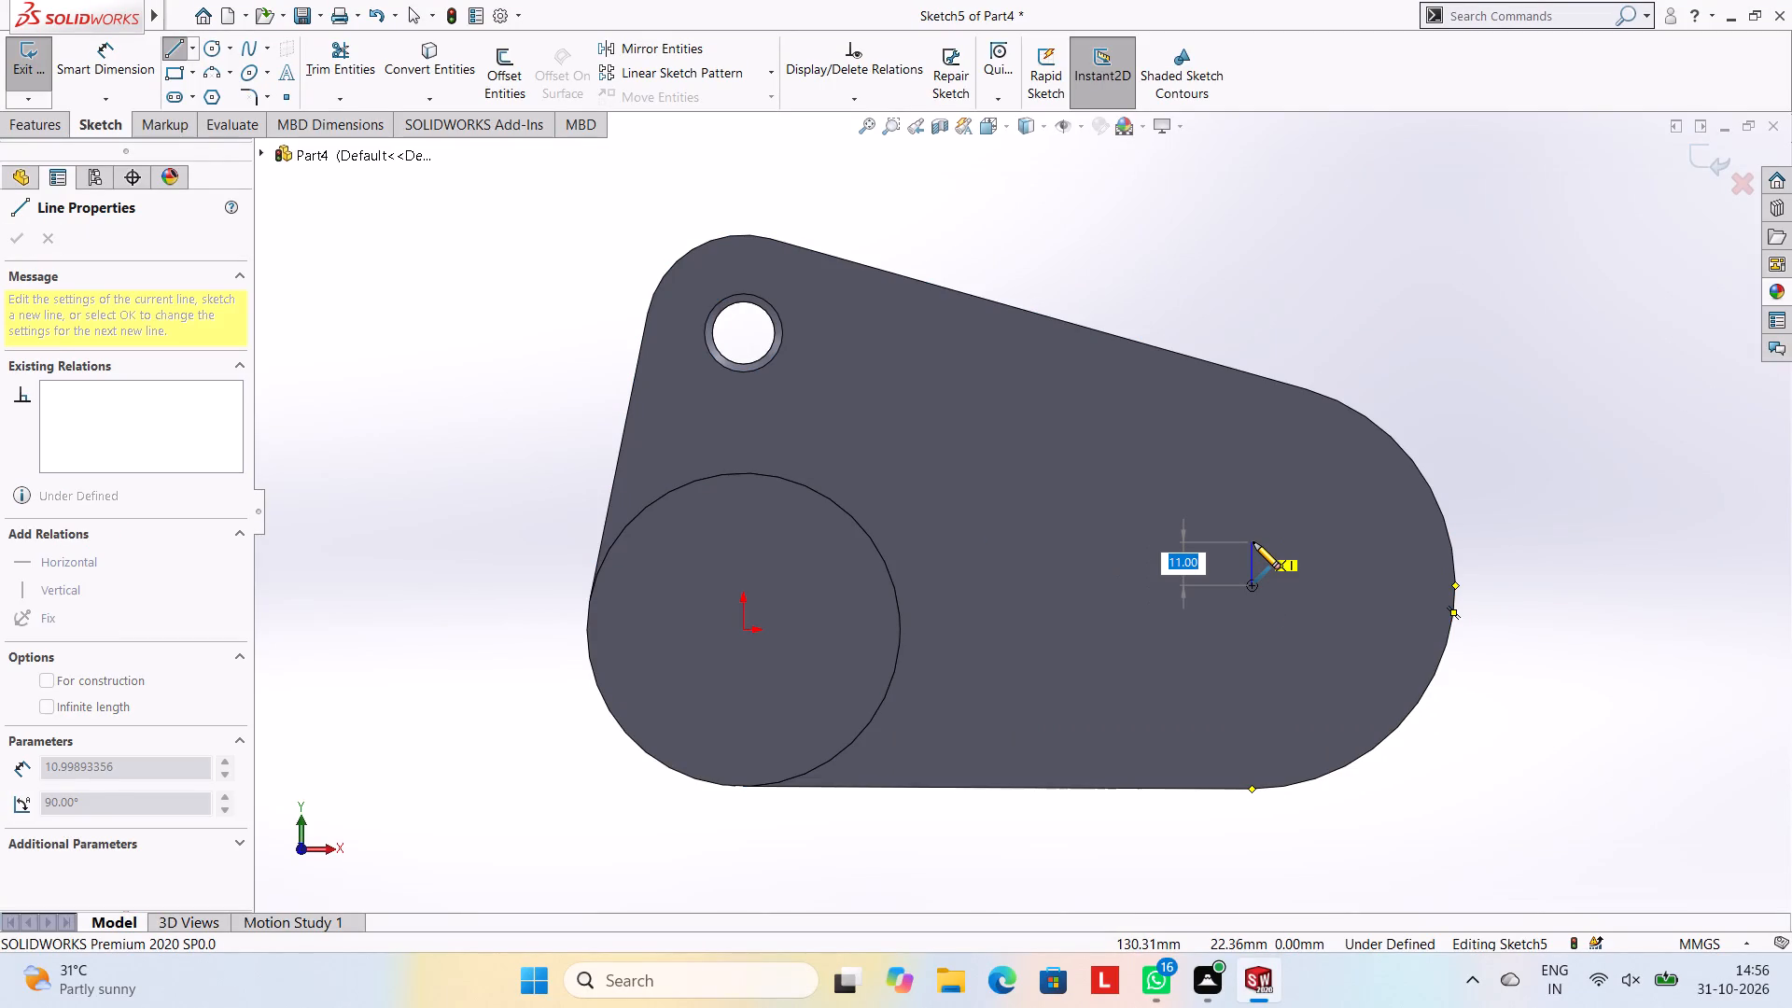
pyautogui.click(1253, 327)
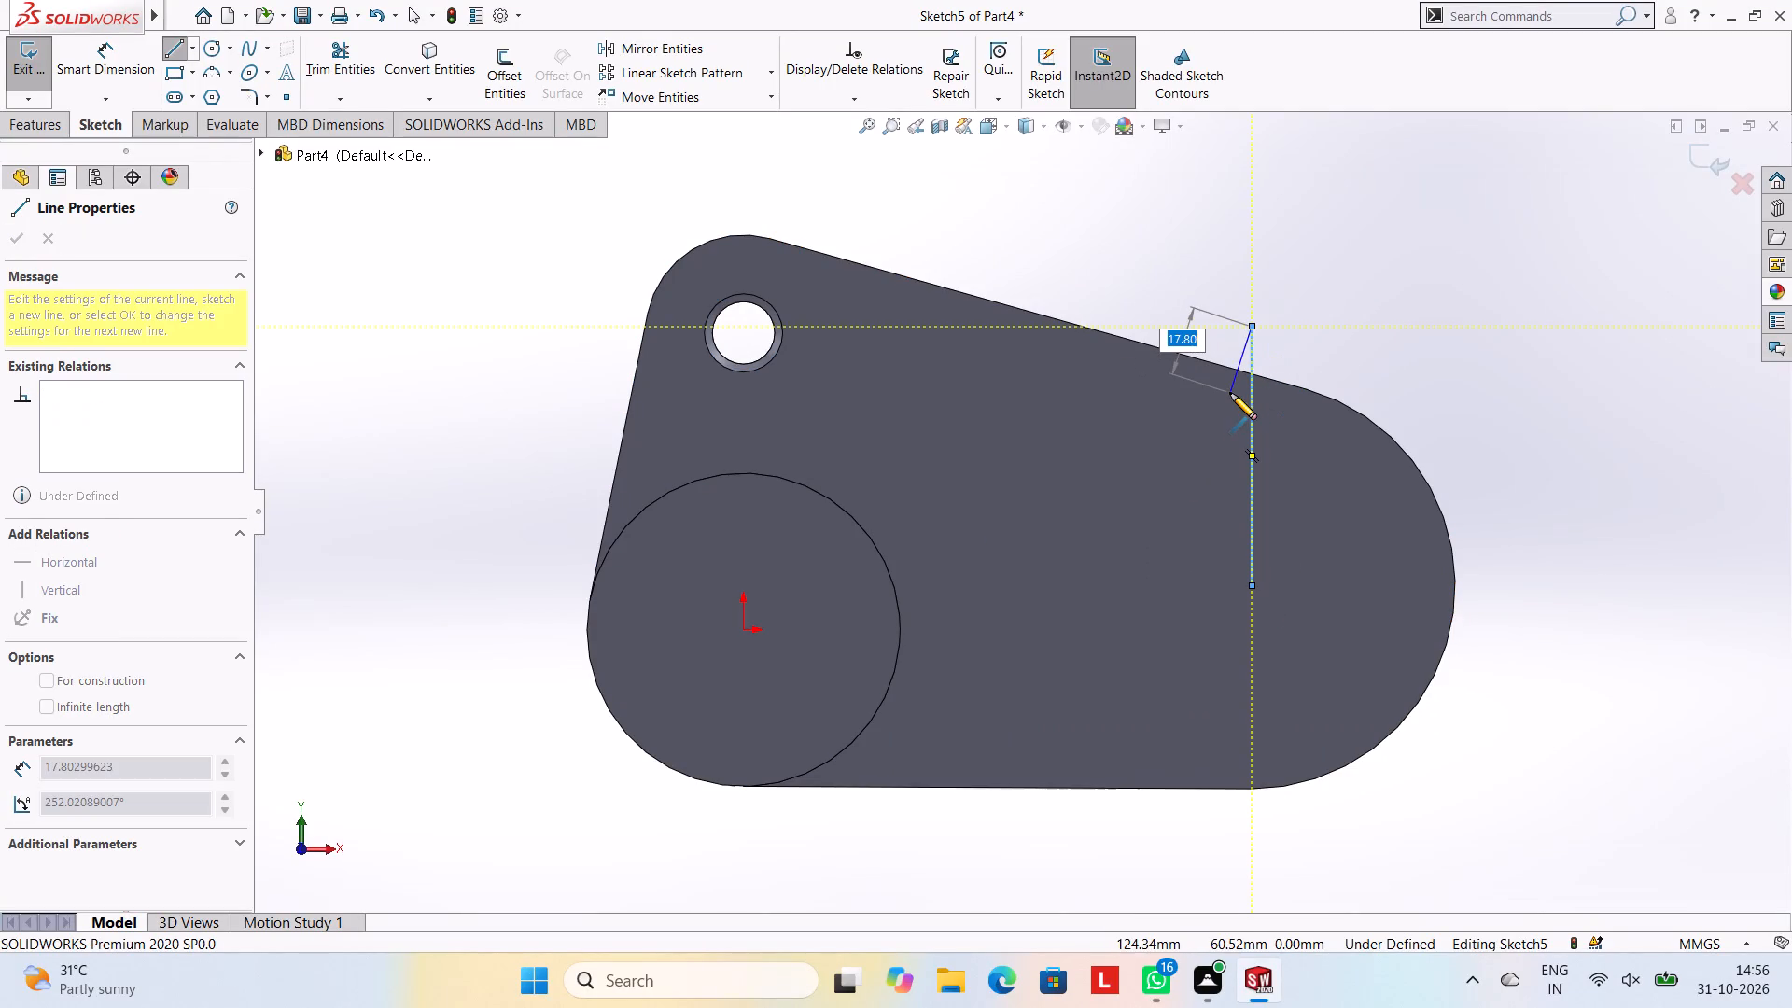
pyautogui.press('Escape')
pyautogui.press('Escape')
pyautogui.press('Escape')
pyautogui.press('Escape')
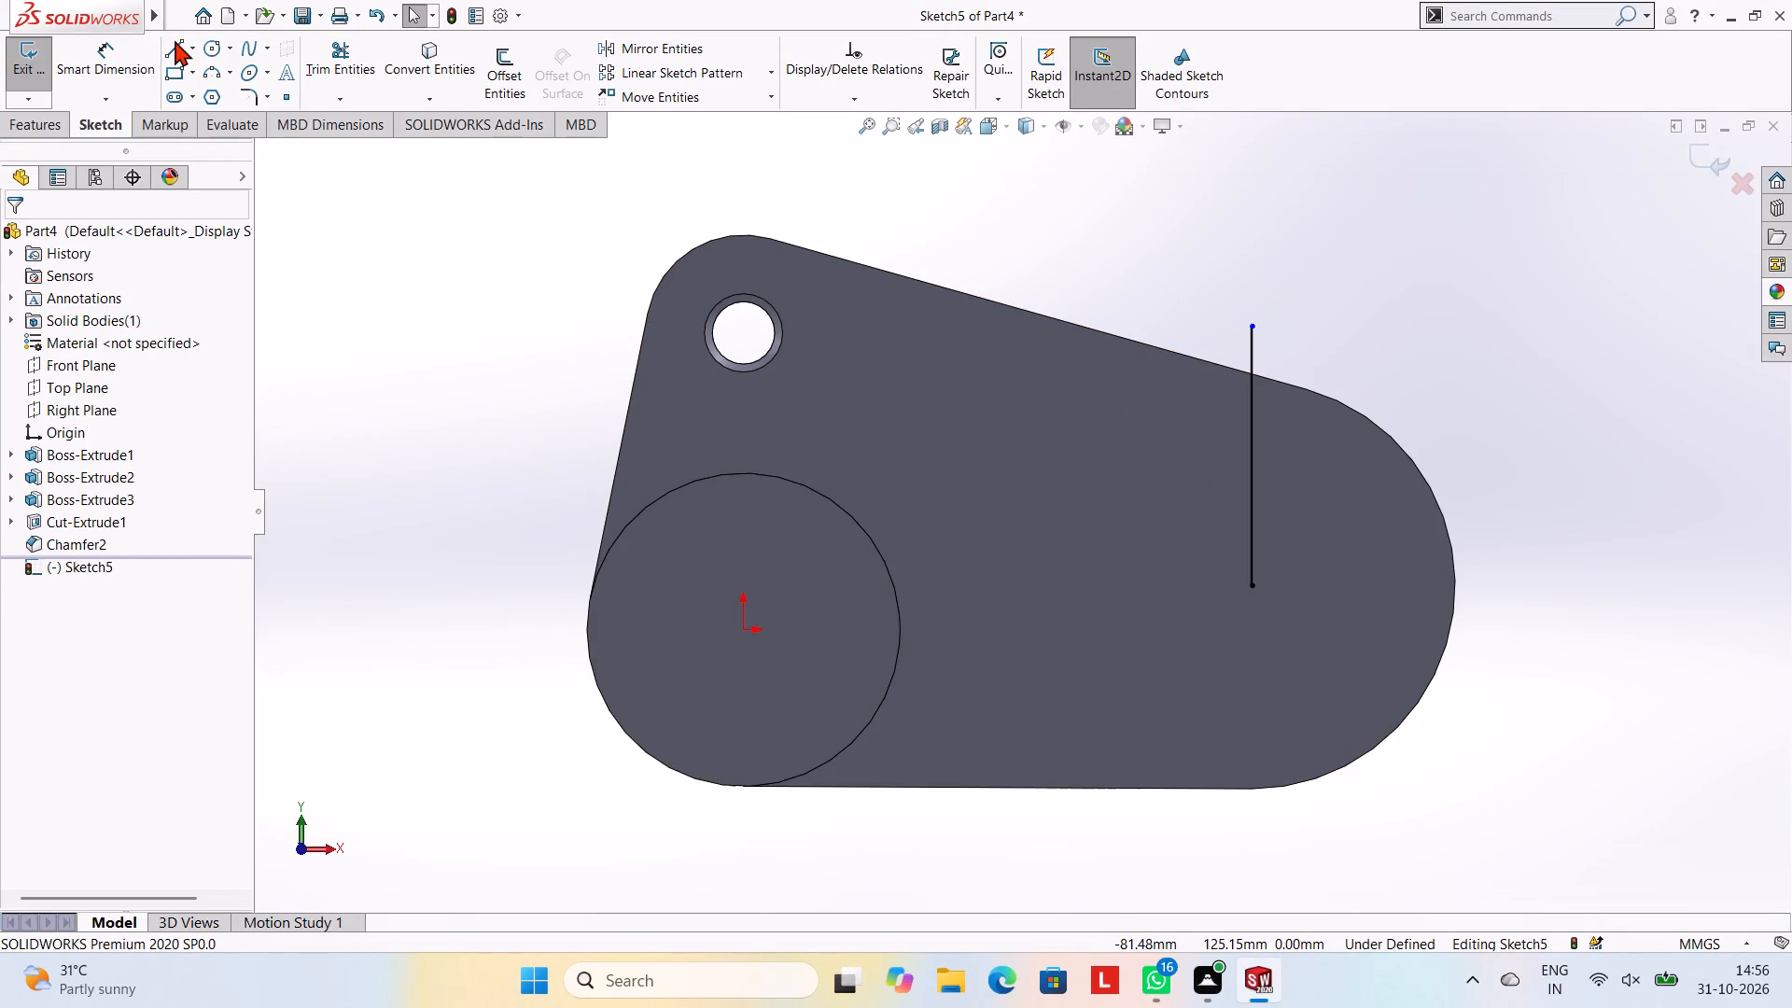
# Draw a second line upward from the same arc centre, slanting about 10° from the vertical line toward the corner hole.
pyautogui.click(175, 40)
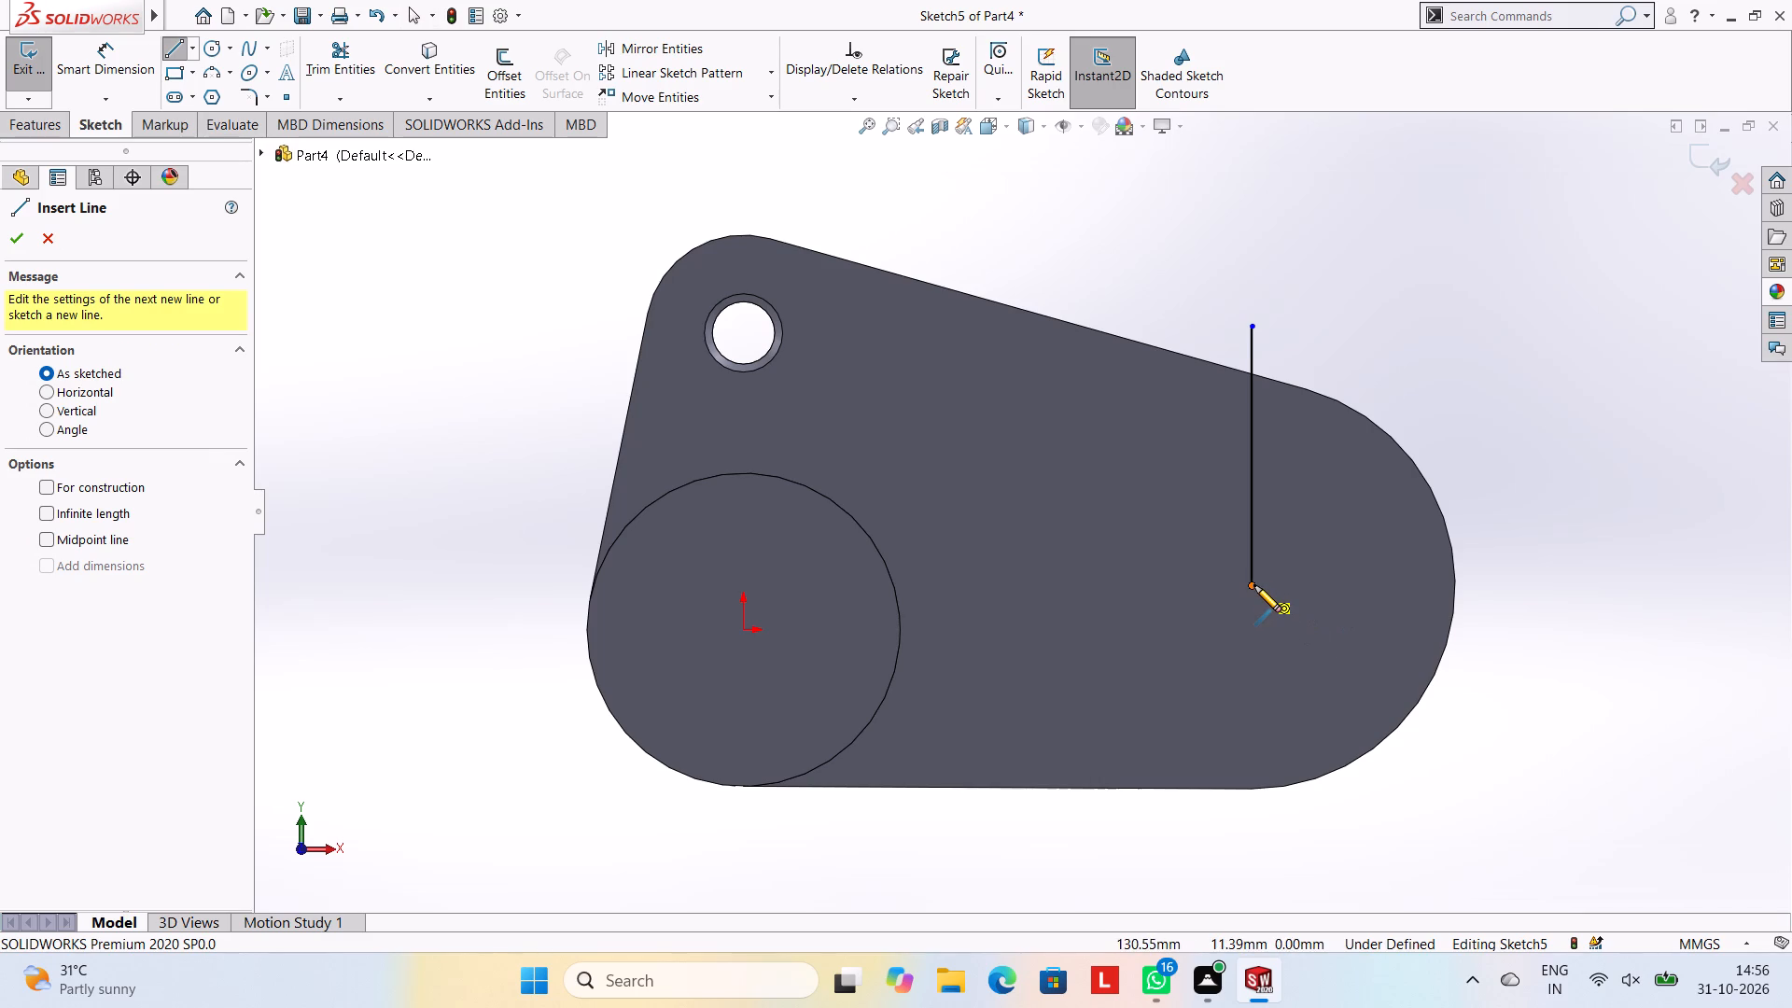
pyautogui.click(1252, 588)
pyautogui.click(1198, 291)
pyautogui.press('Escape')
pyautogui.press('Escape')
pyautogui.press('Escape')
pyautogui.press('Escape')
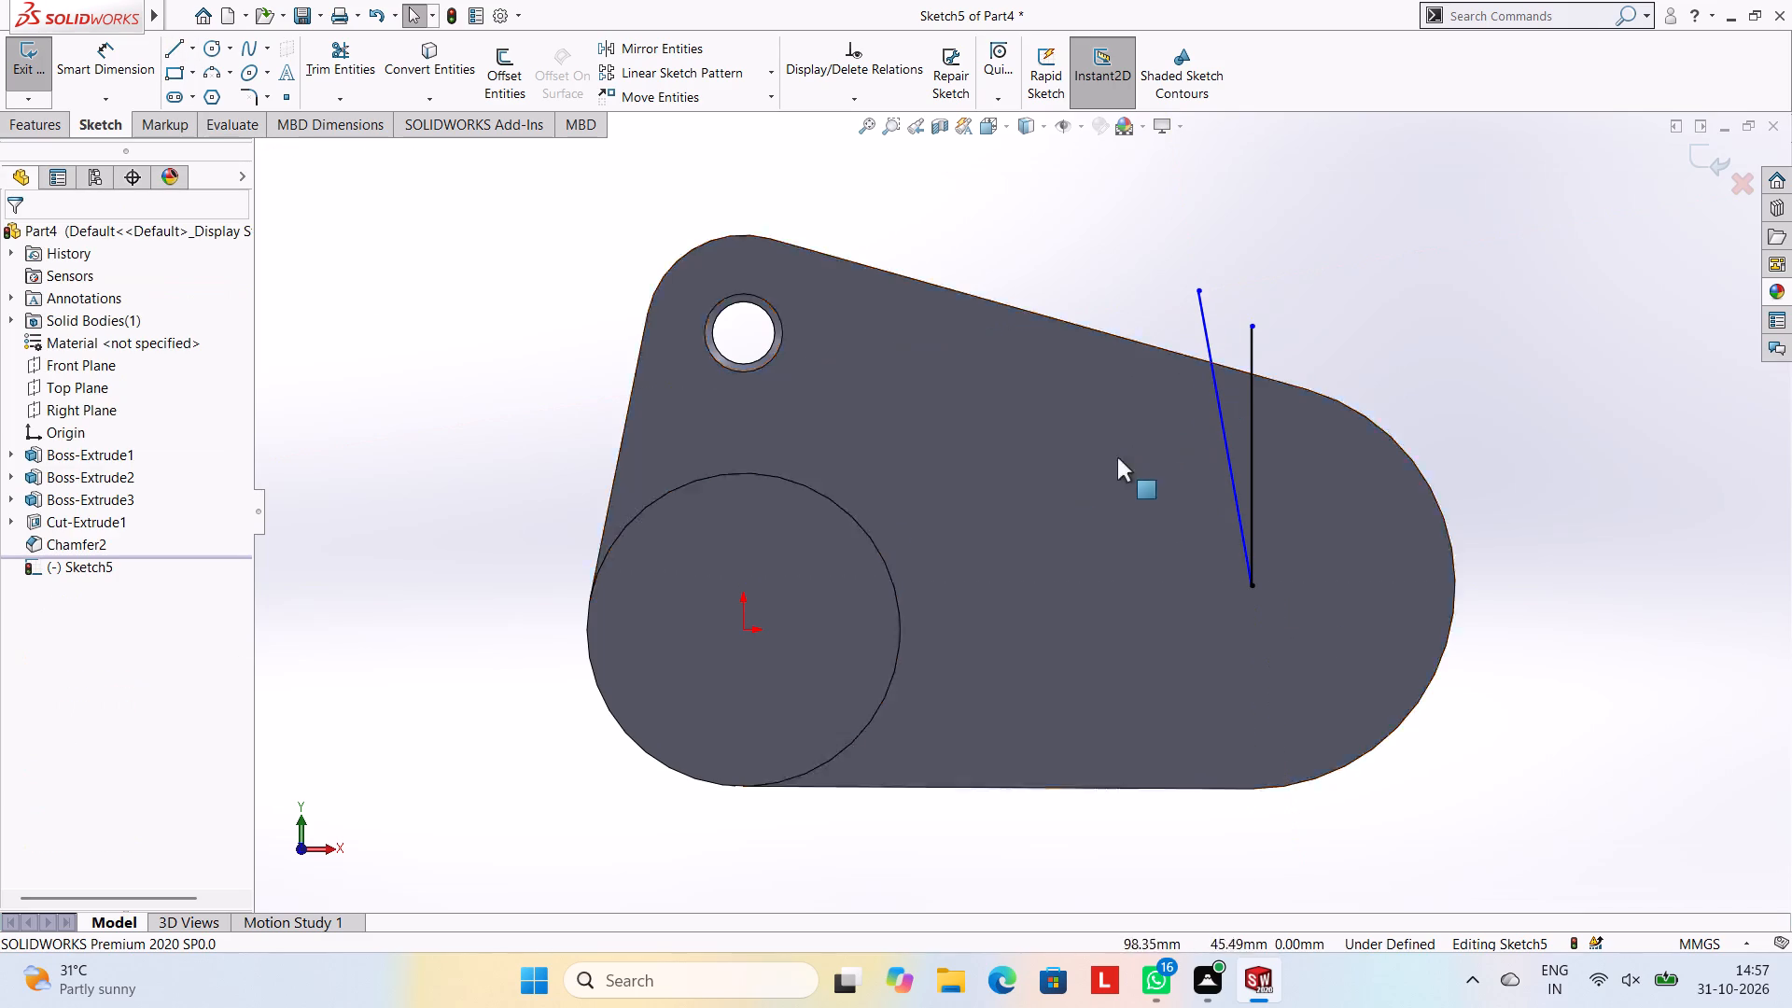
# Dimension the angle between the slanted line and the vertical line as 5°.
pyautogui.click(144, 68)
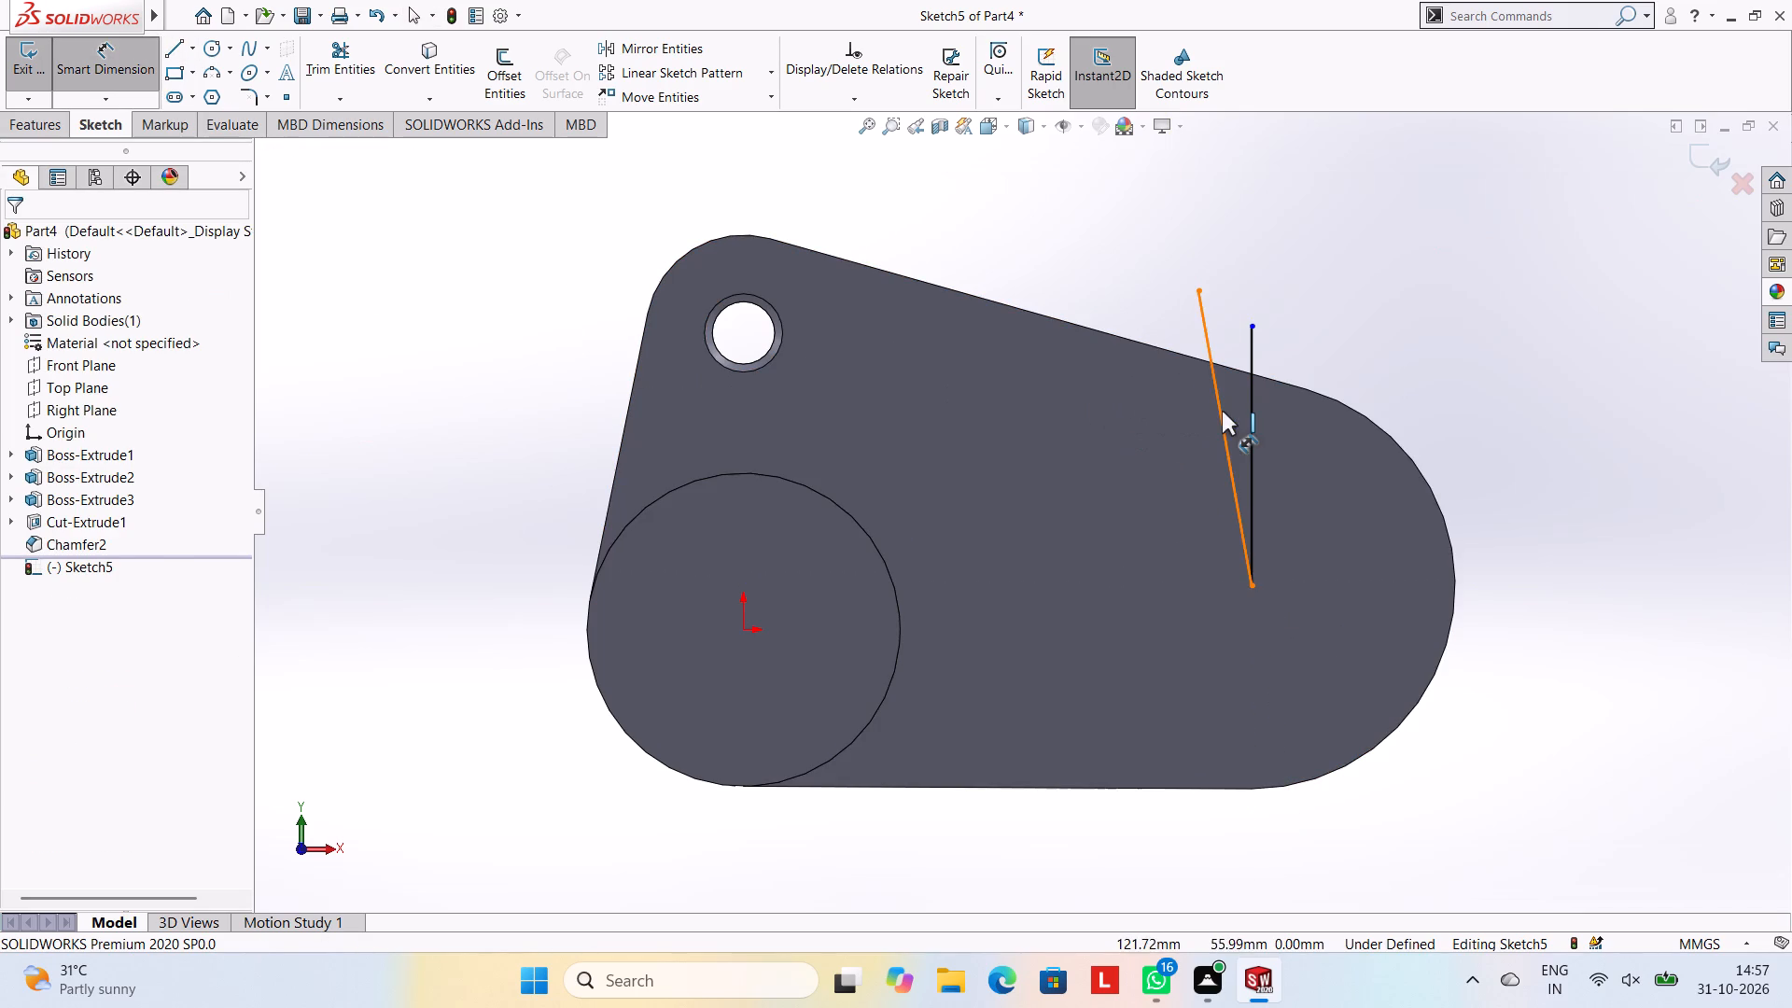
pyautogui.click(1222, 411)
pyautogui.click(1247, 421)
pyautogui.click(1223, 259)
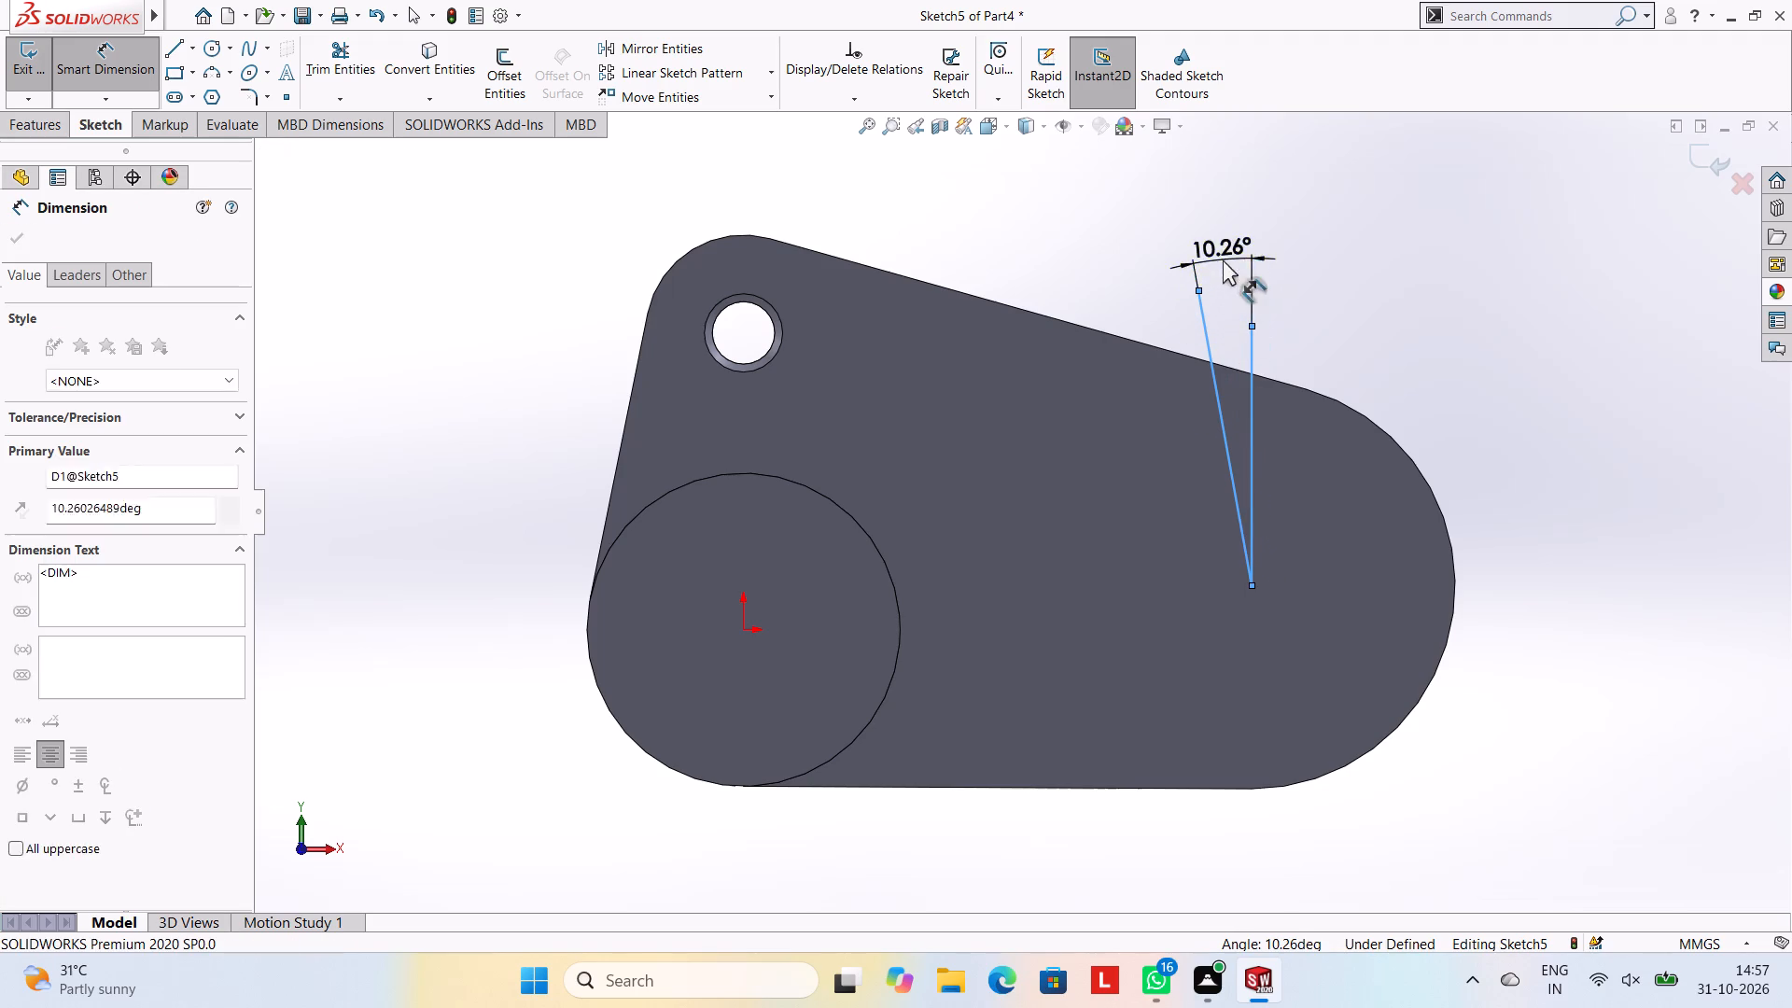
pyautogui.press('5')
pyautogui.press('Return')
pyautogui.press('Escape')
pyautogui.press('Escape')
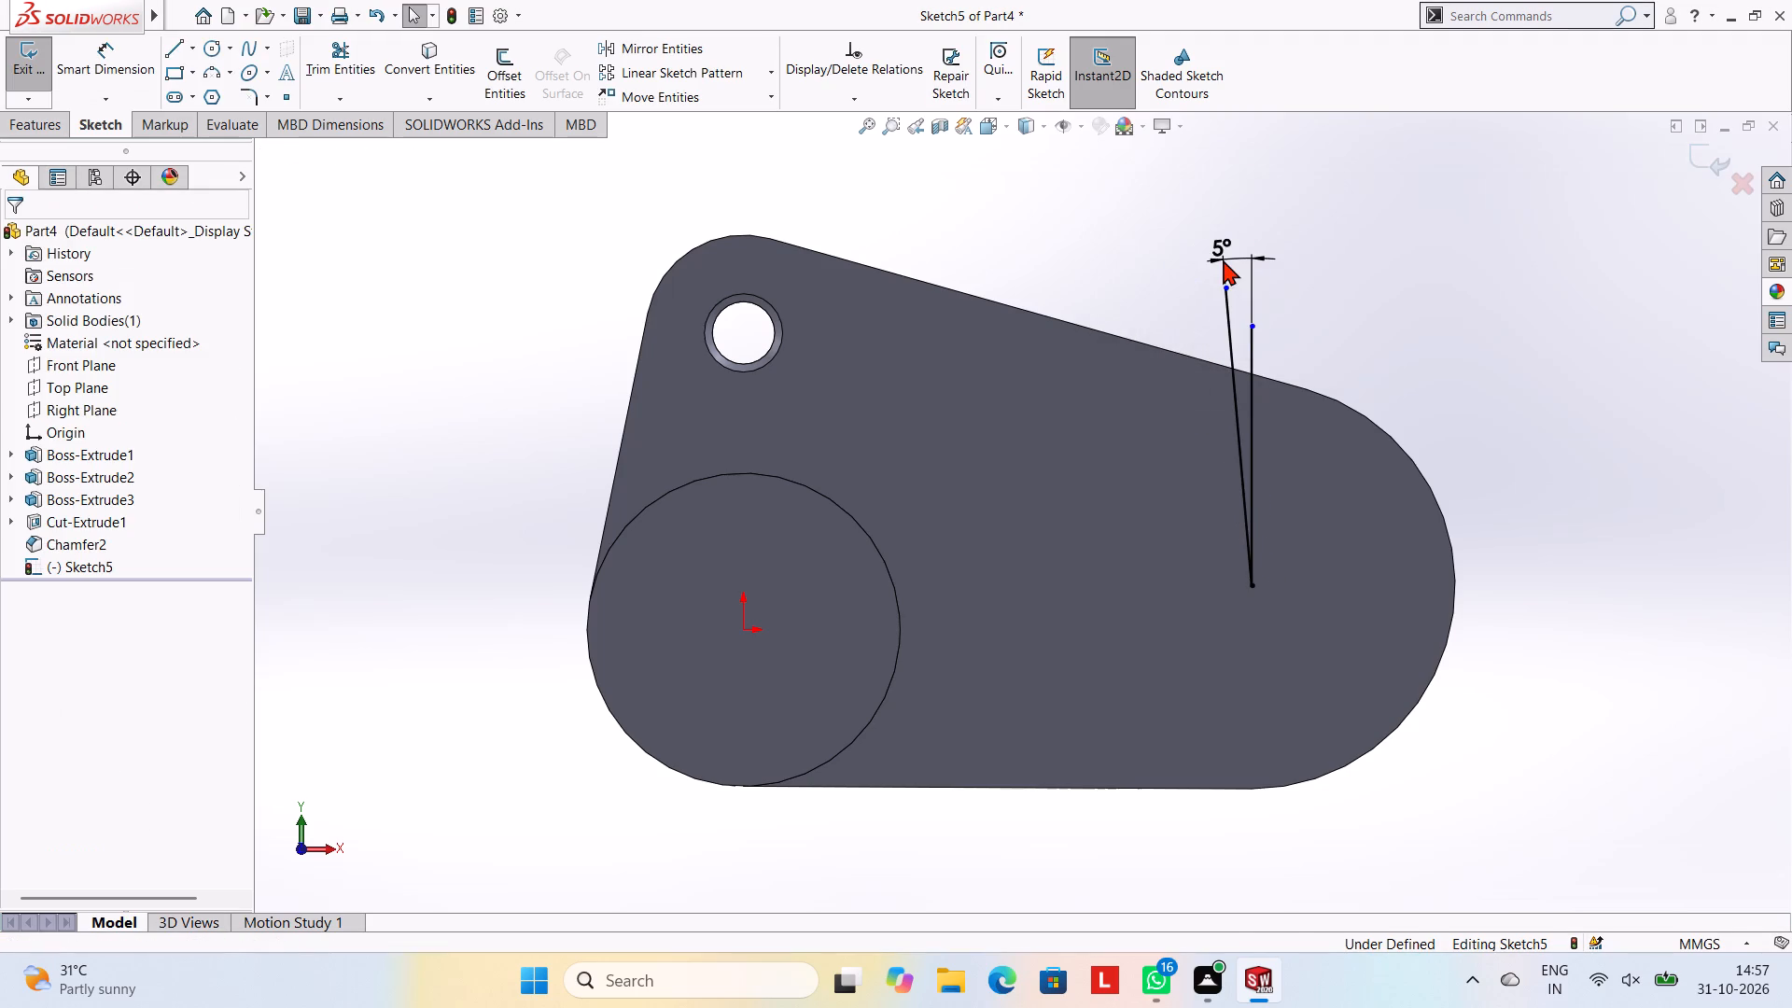
pyautogui.press('Escape')
pyautogui.press('Escape')
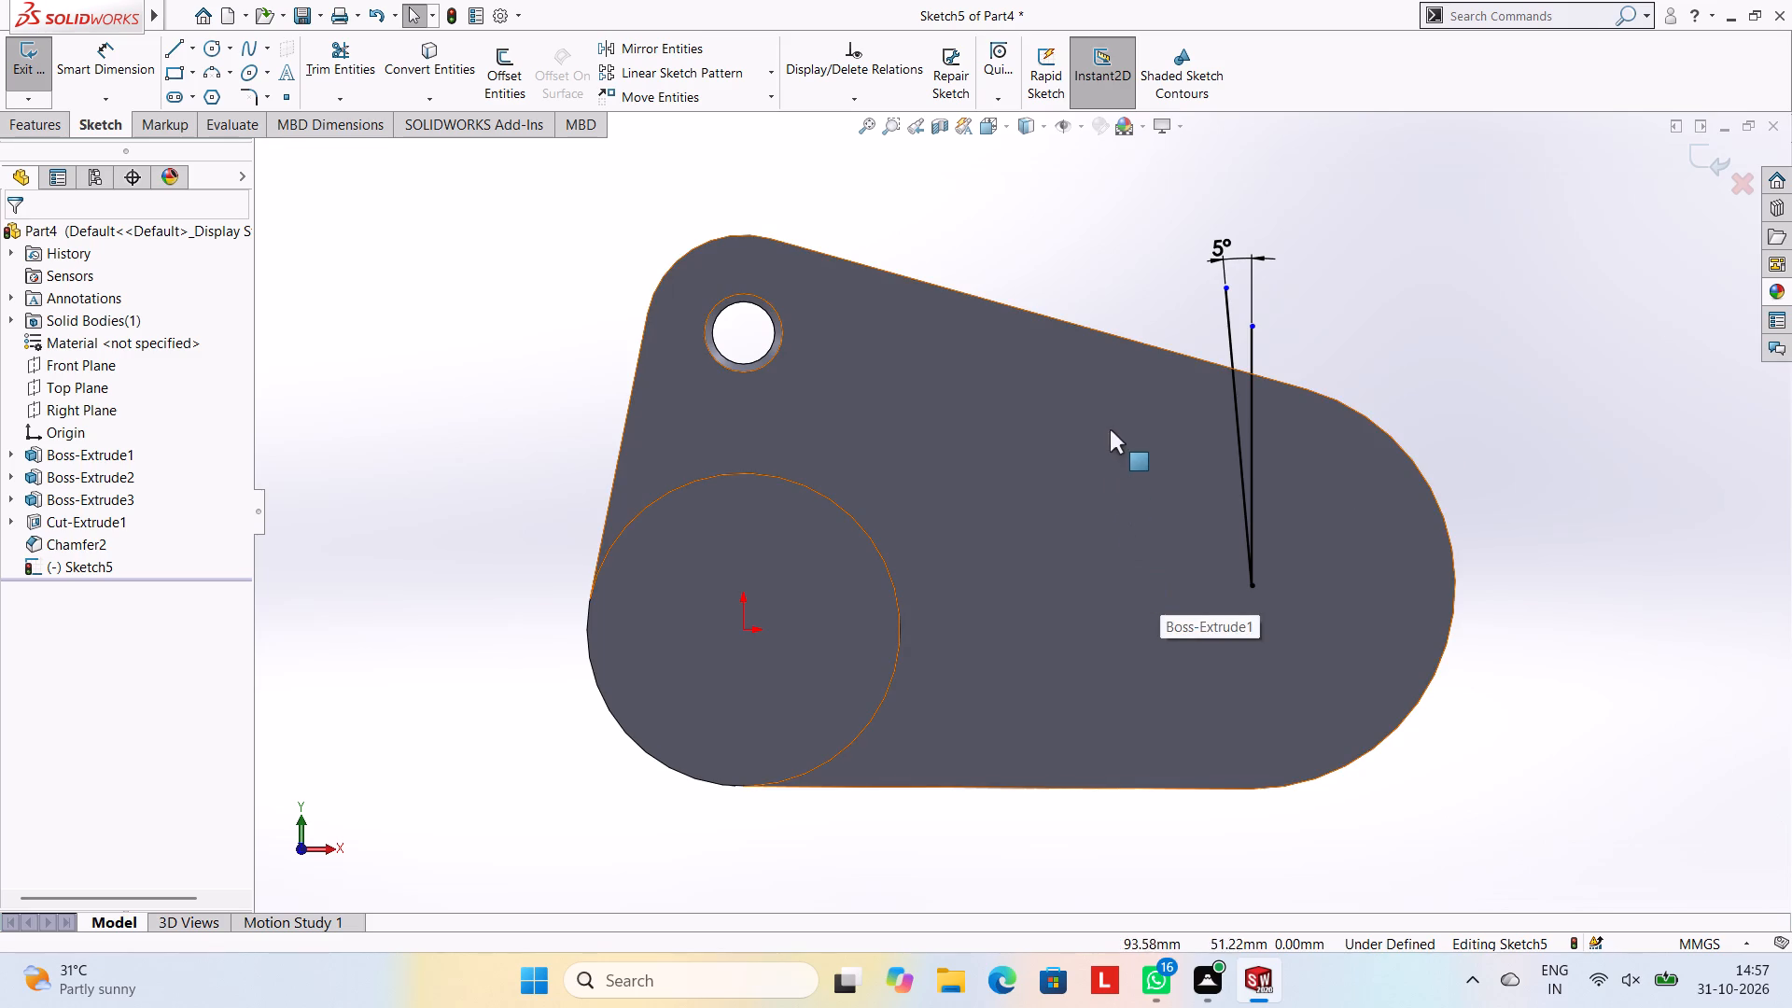
# From the large arc's centre, draw a 37 mm line perpendicular to the slanted line toward the boss, continuing with a 37 mm perpendicular line upward.
pyautogui.click(169, 57)
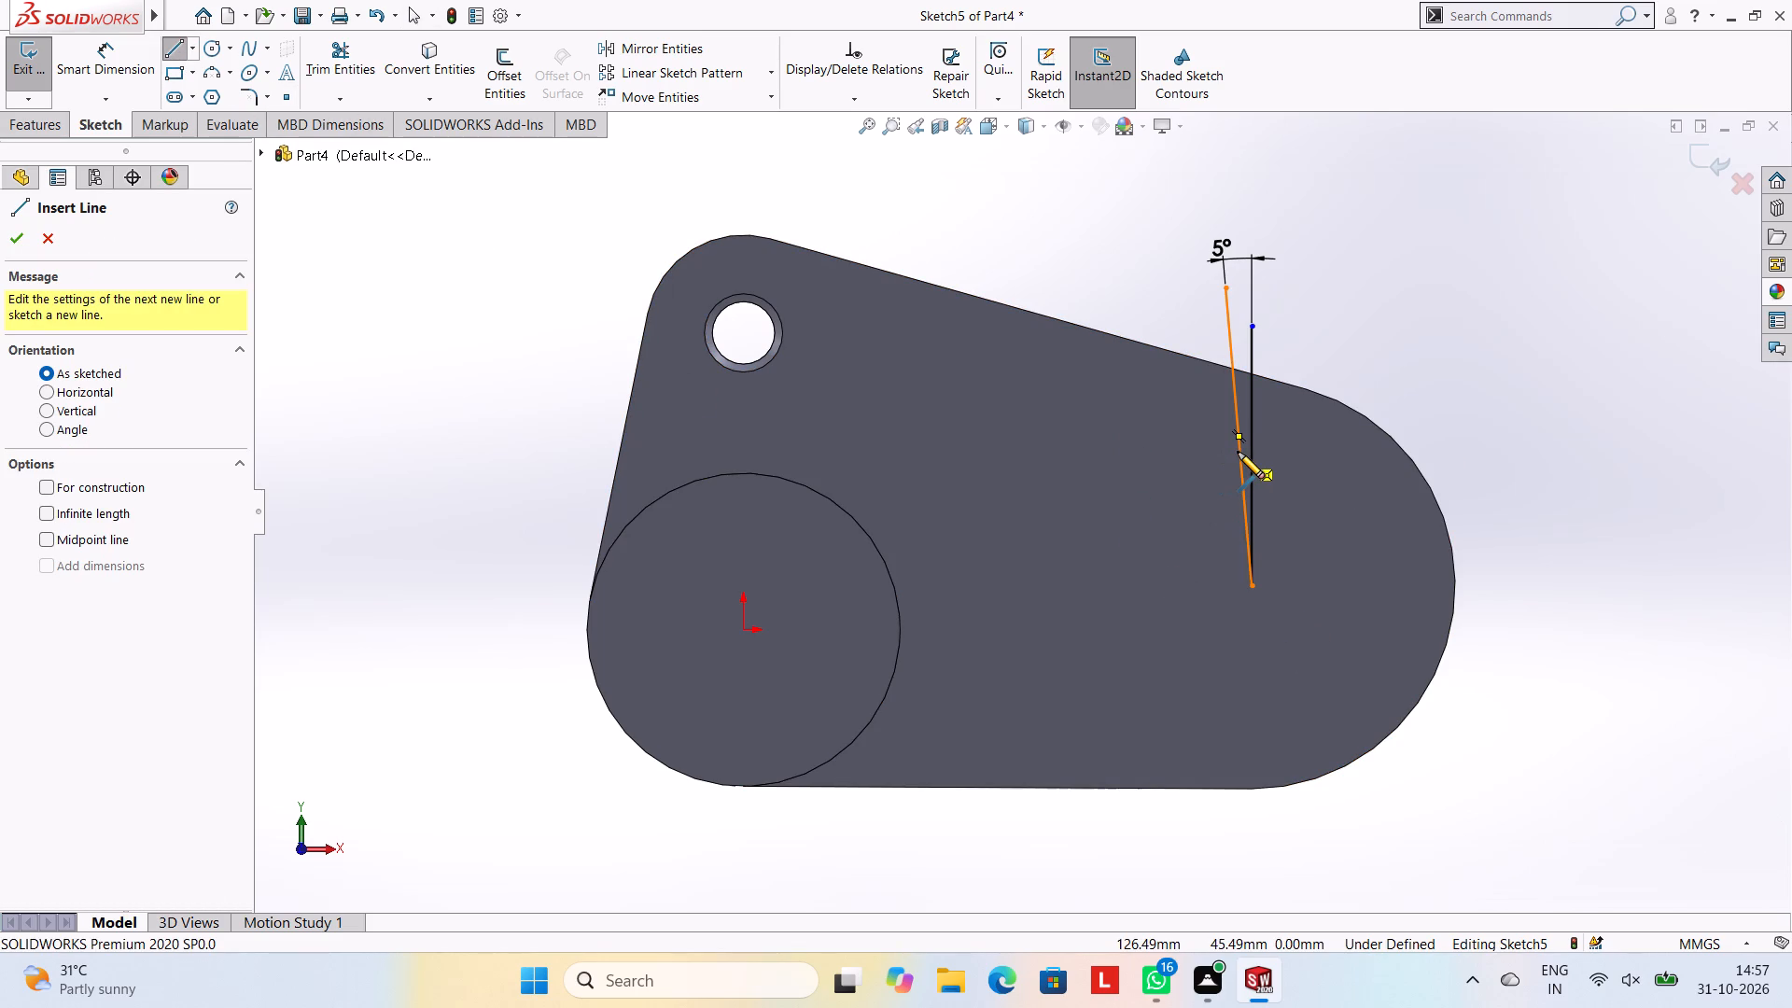
pyautogui.click(1252, 587)
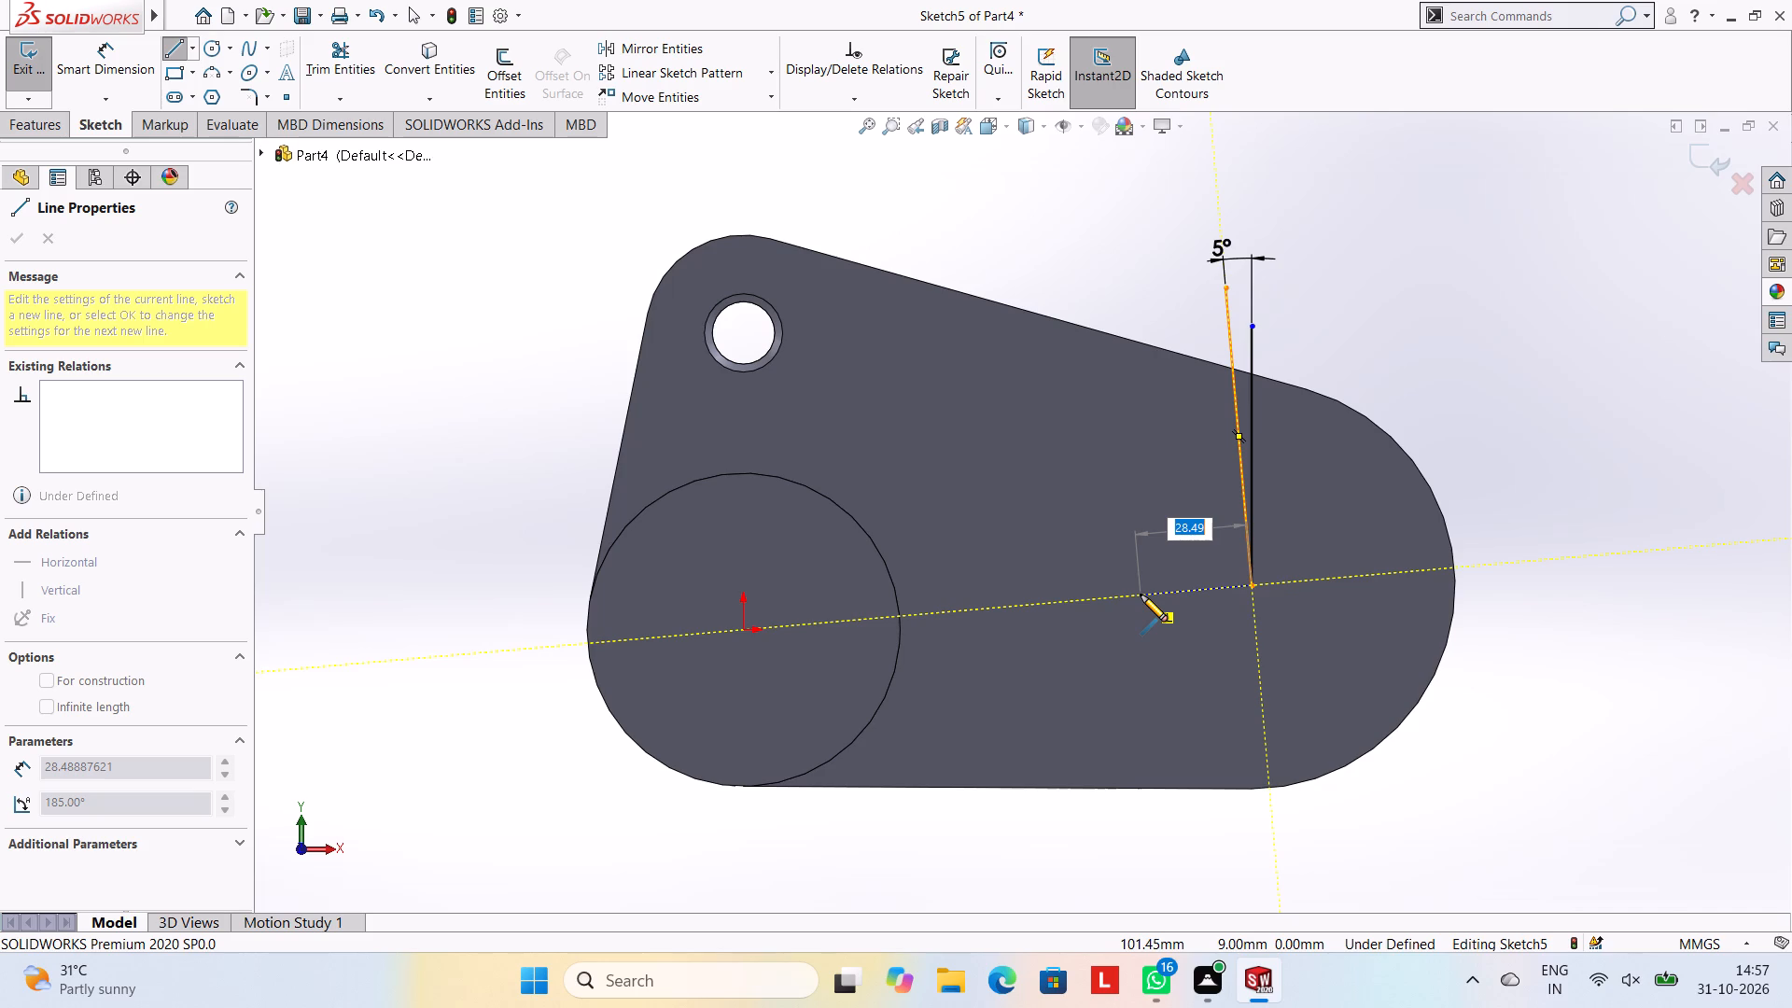
pyautogui.write('37')
pyautogui.press('Return')
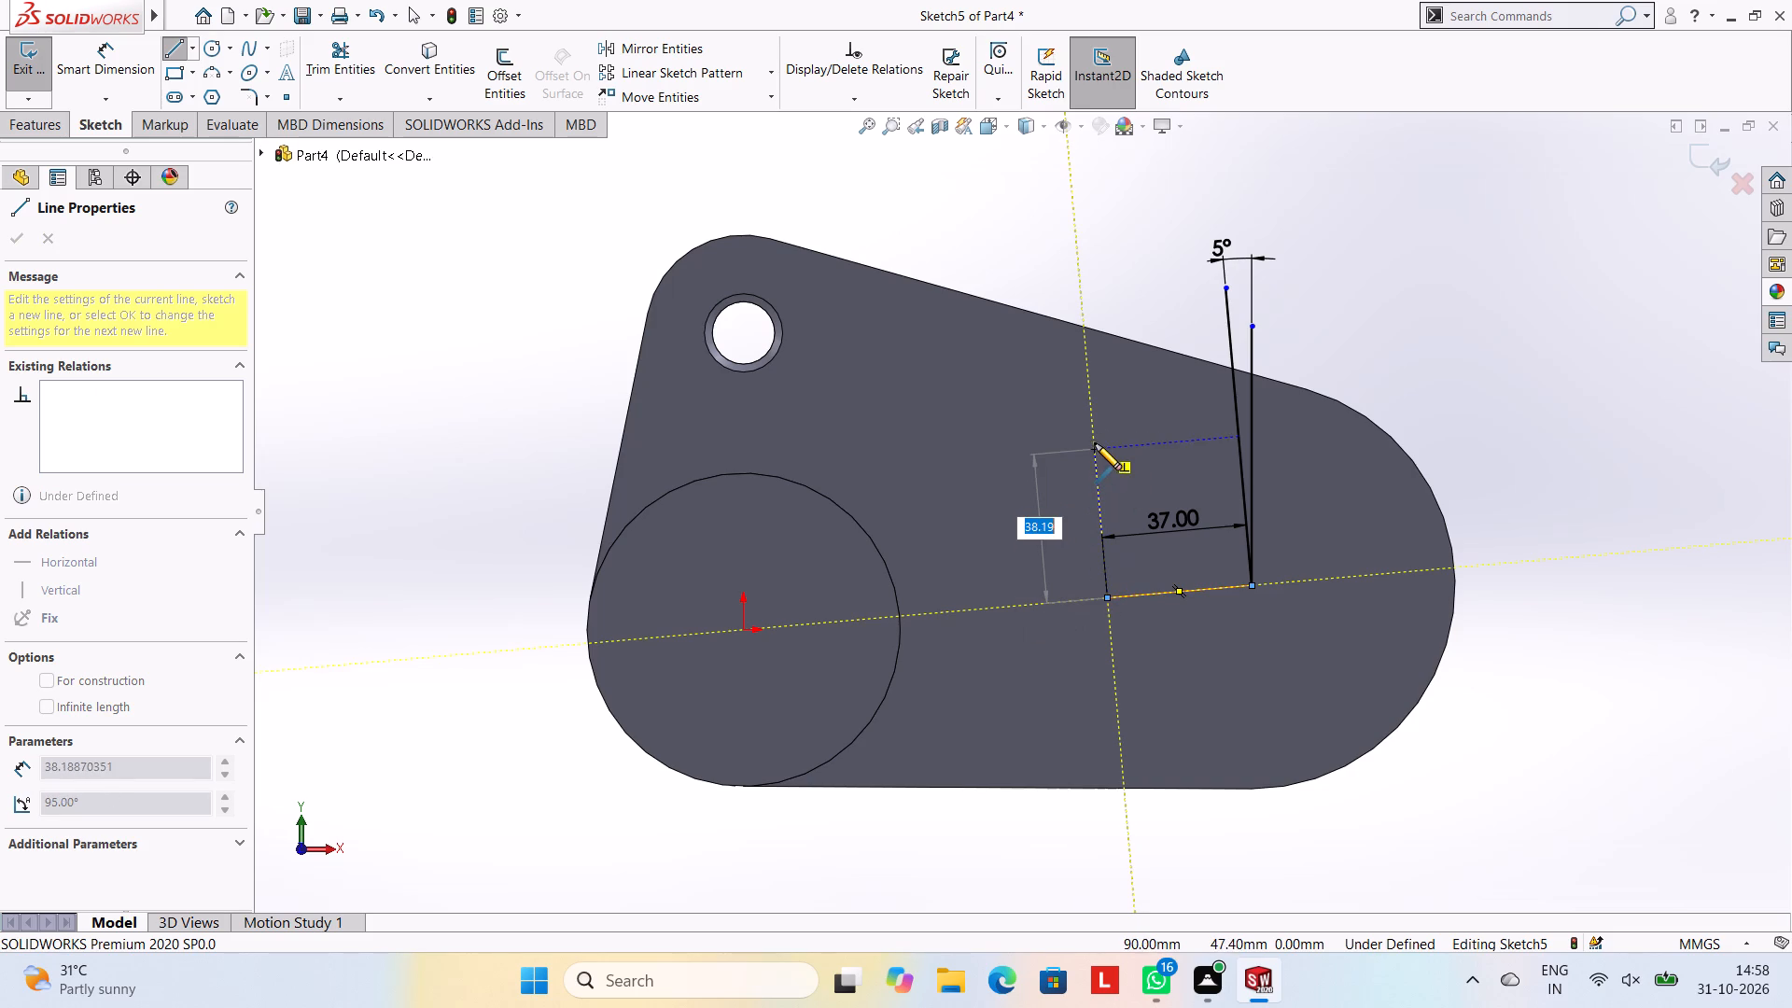
pyautogui.write('37')
pyautogui.press('Return')
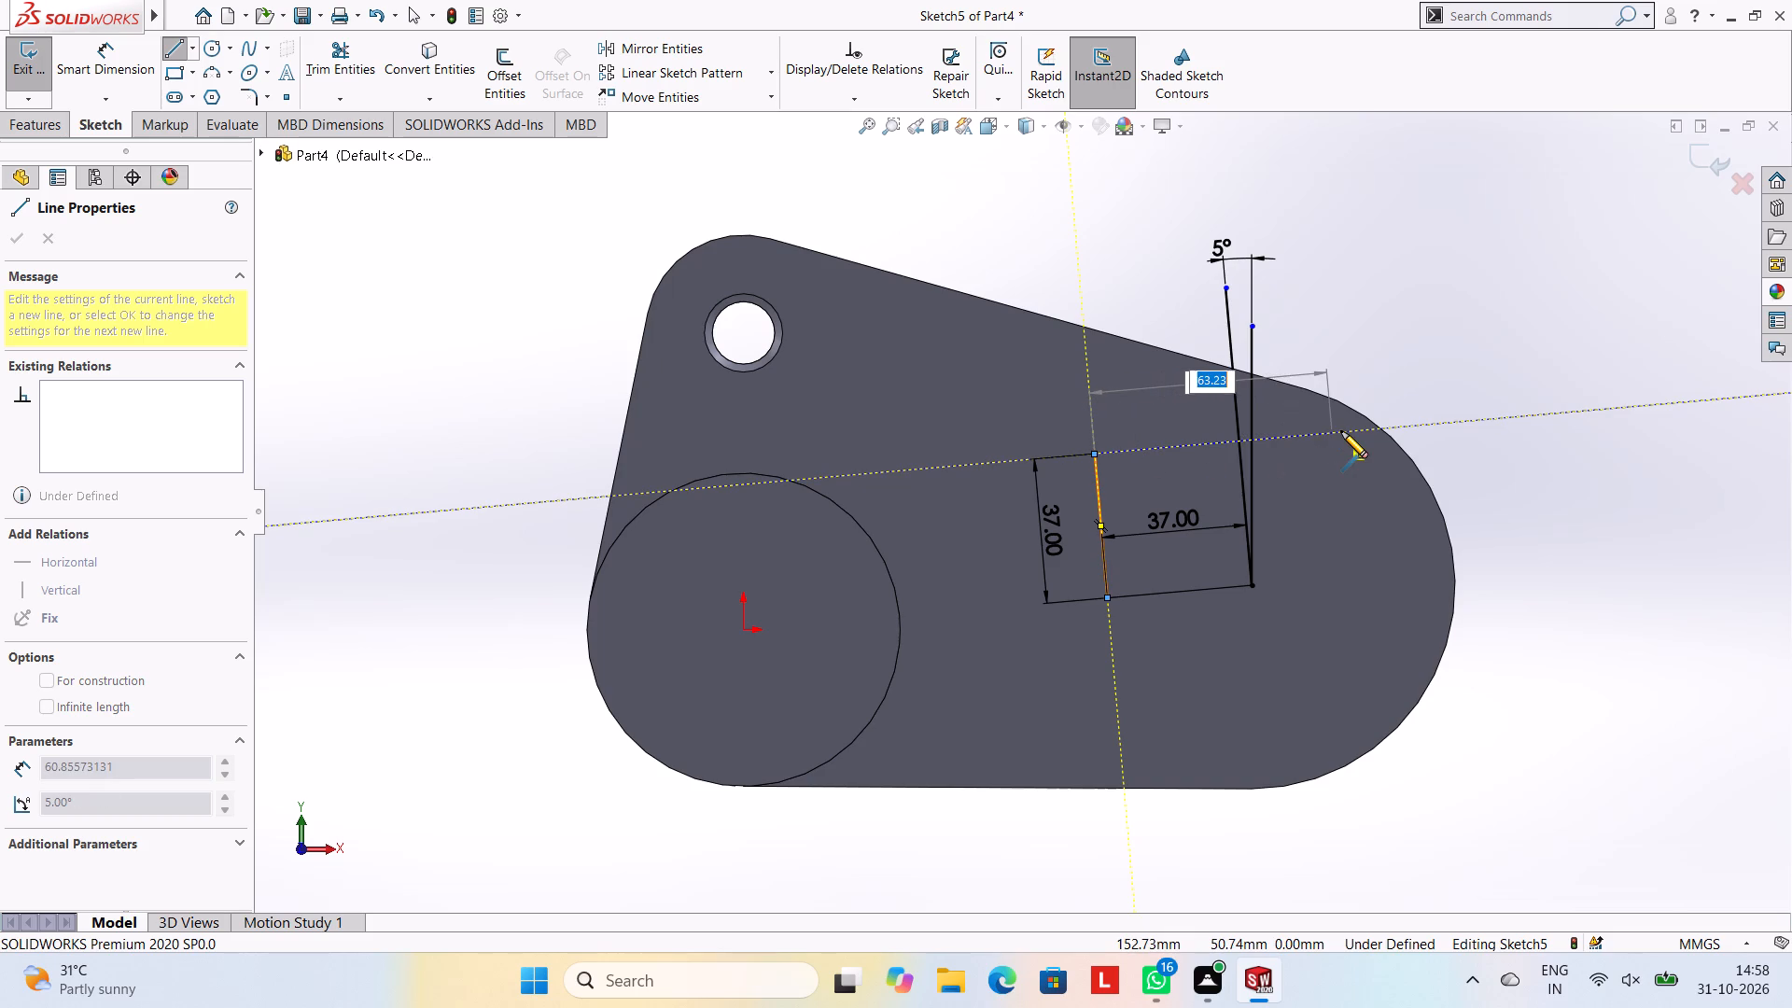
# Complete the tilted square around the arc centre with three 74 mm sides and a closing line back to the first line's end.
pyautogui.write('74')
pyautogui.press('Return')
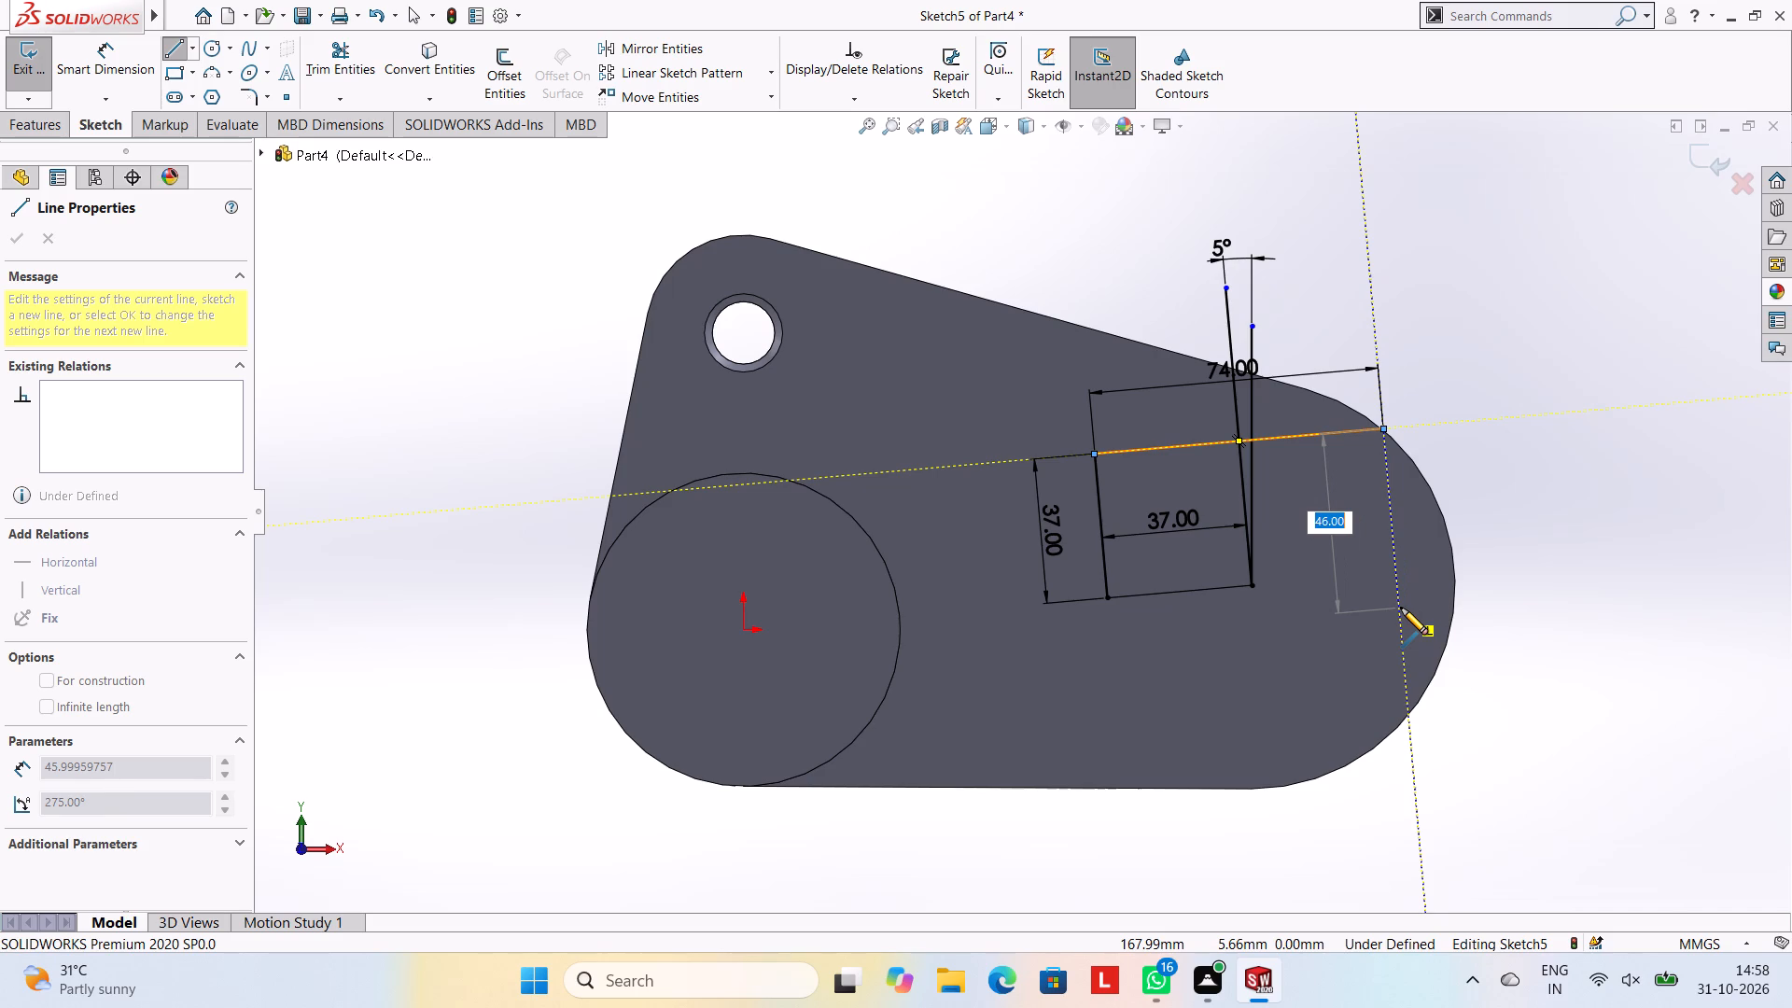
pyautogui.write('74')
pyautogui.press('Return')
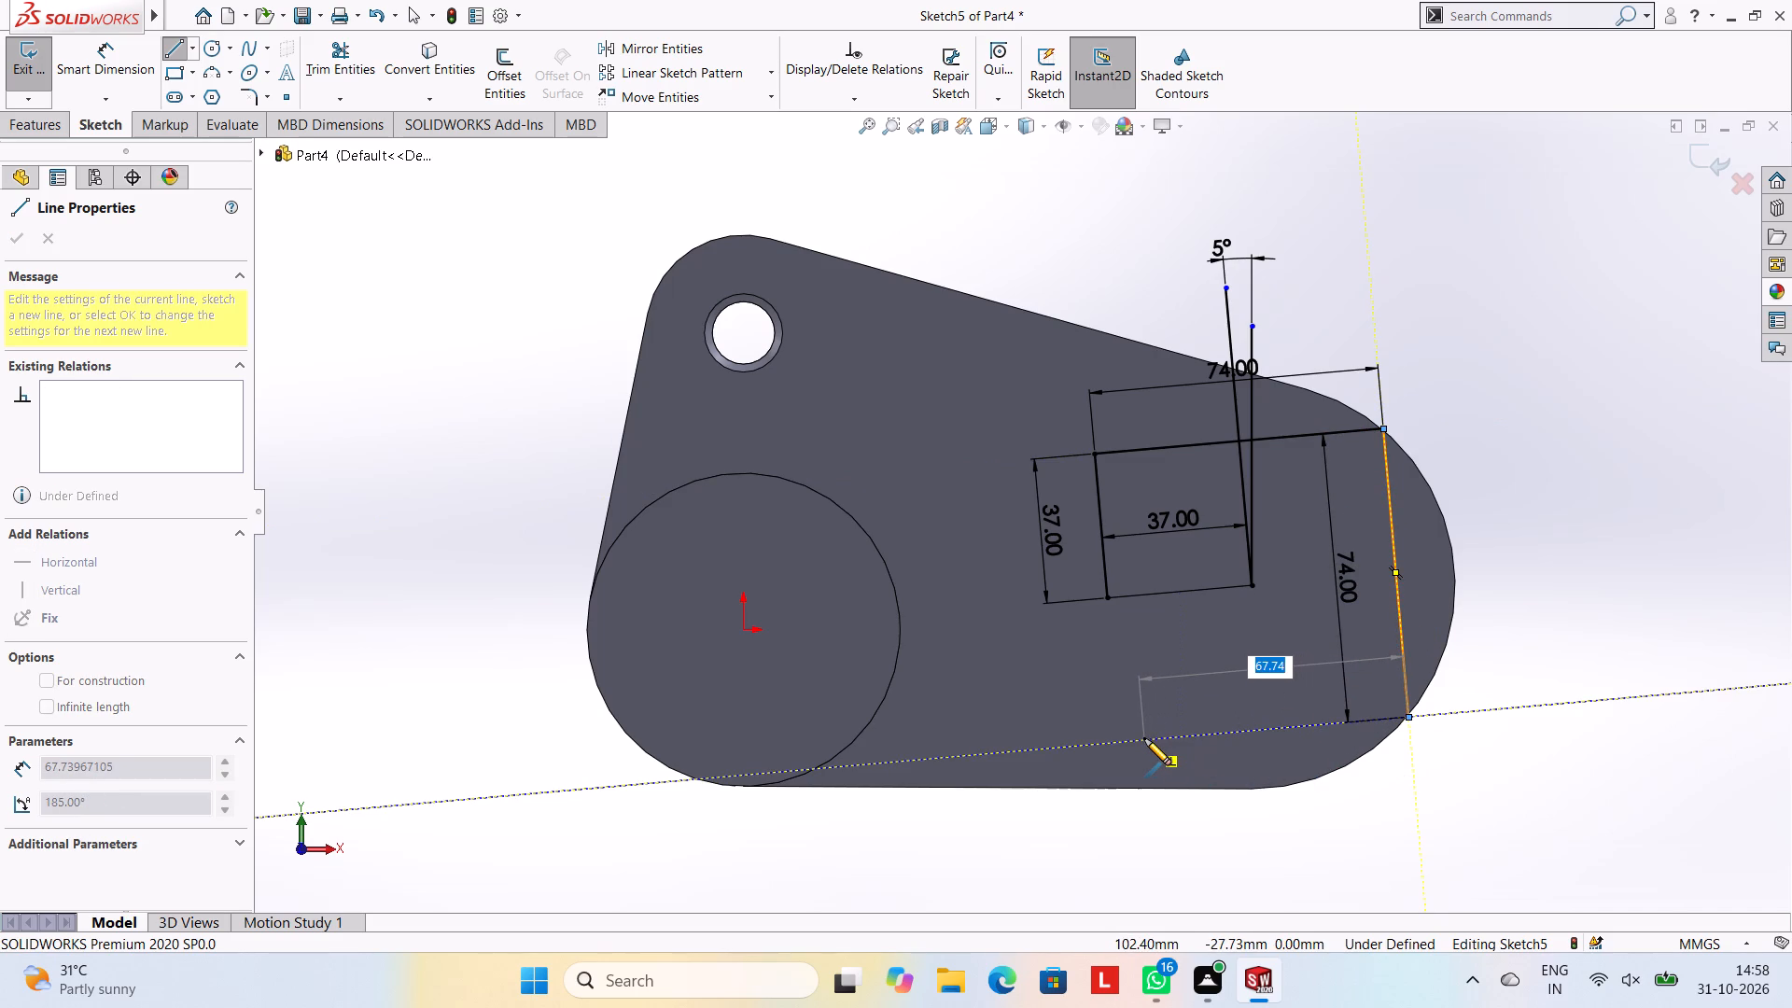
pyautogui.press('7')
pyautogui.press('4')
pyautogui.press('Return')
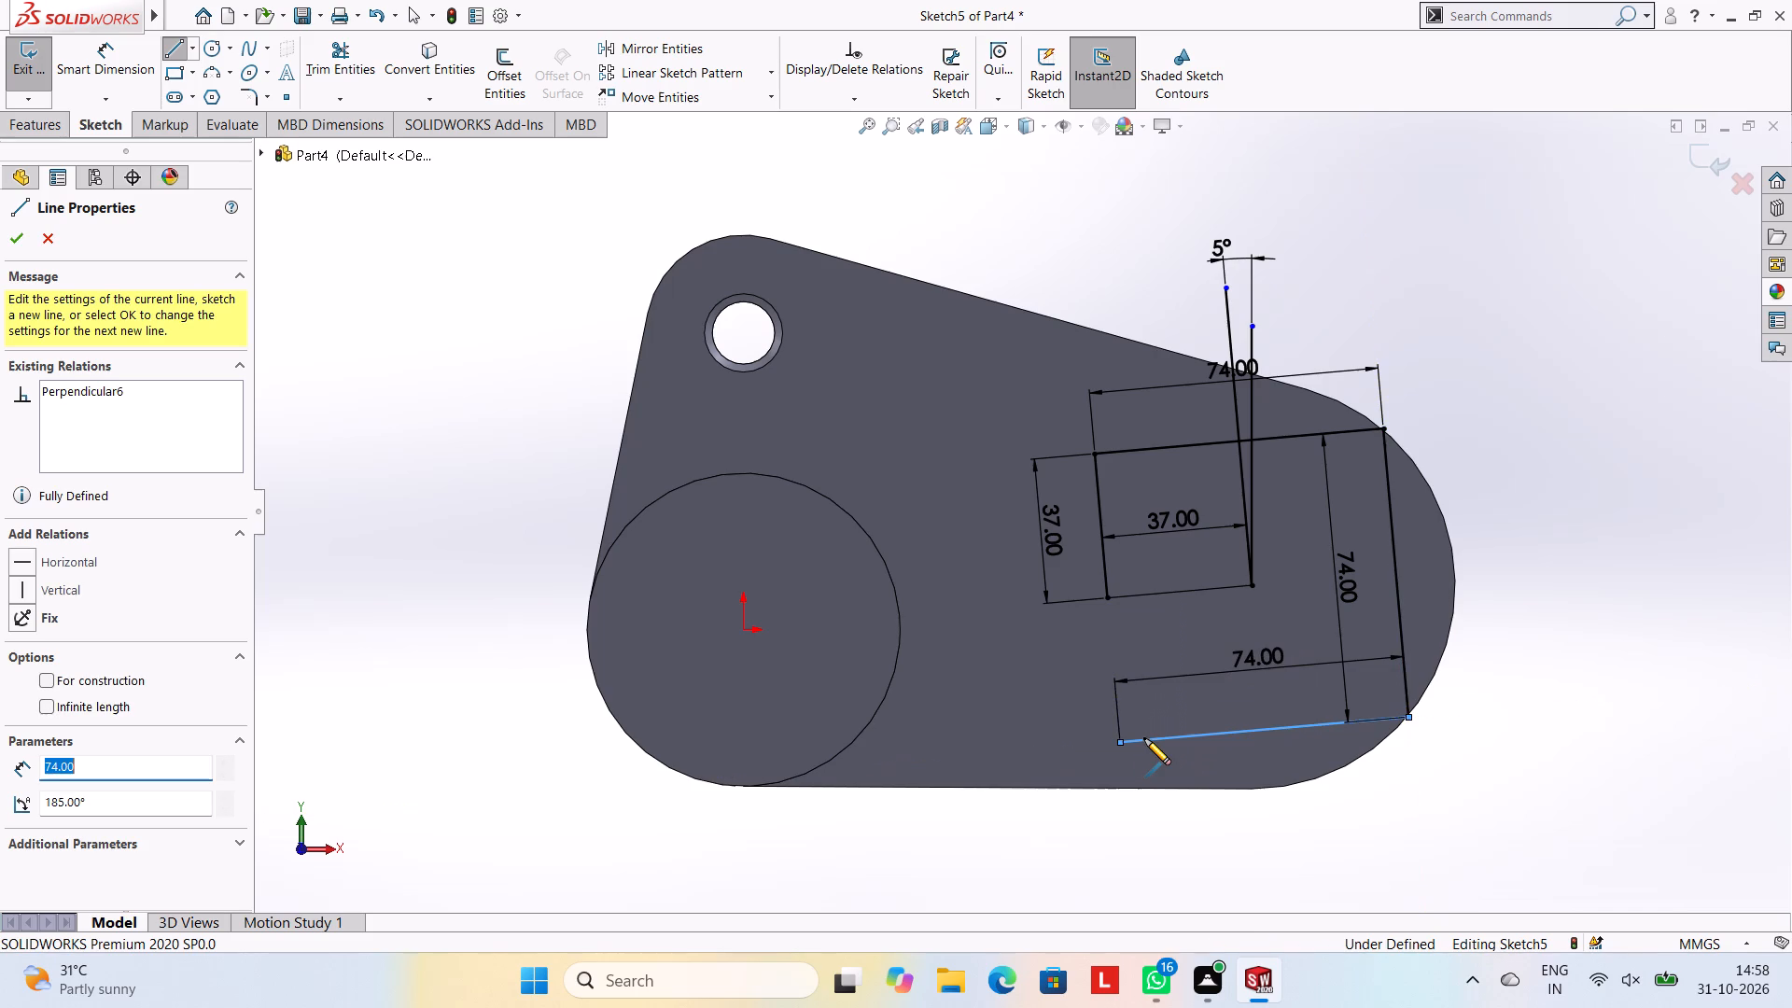
pyautogui.click(1107, 597)
pyautogui.press('Escape')
pyautogui.press('Escape')
pyautogui.press('Escape')
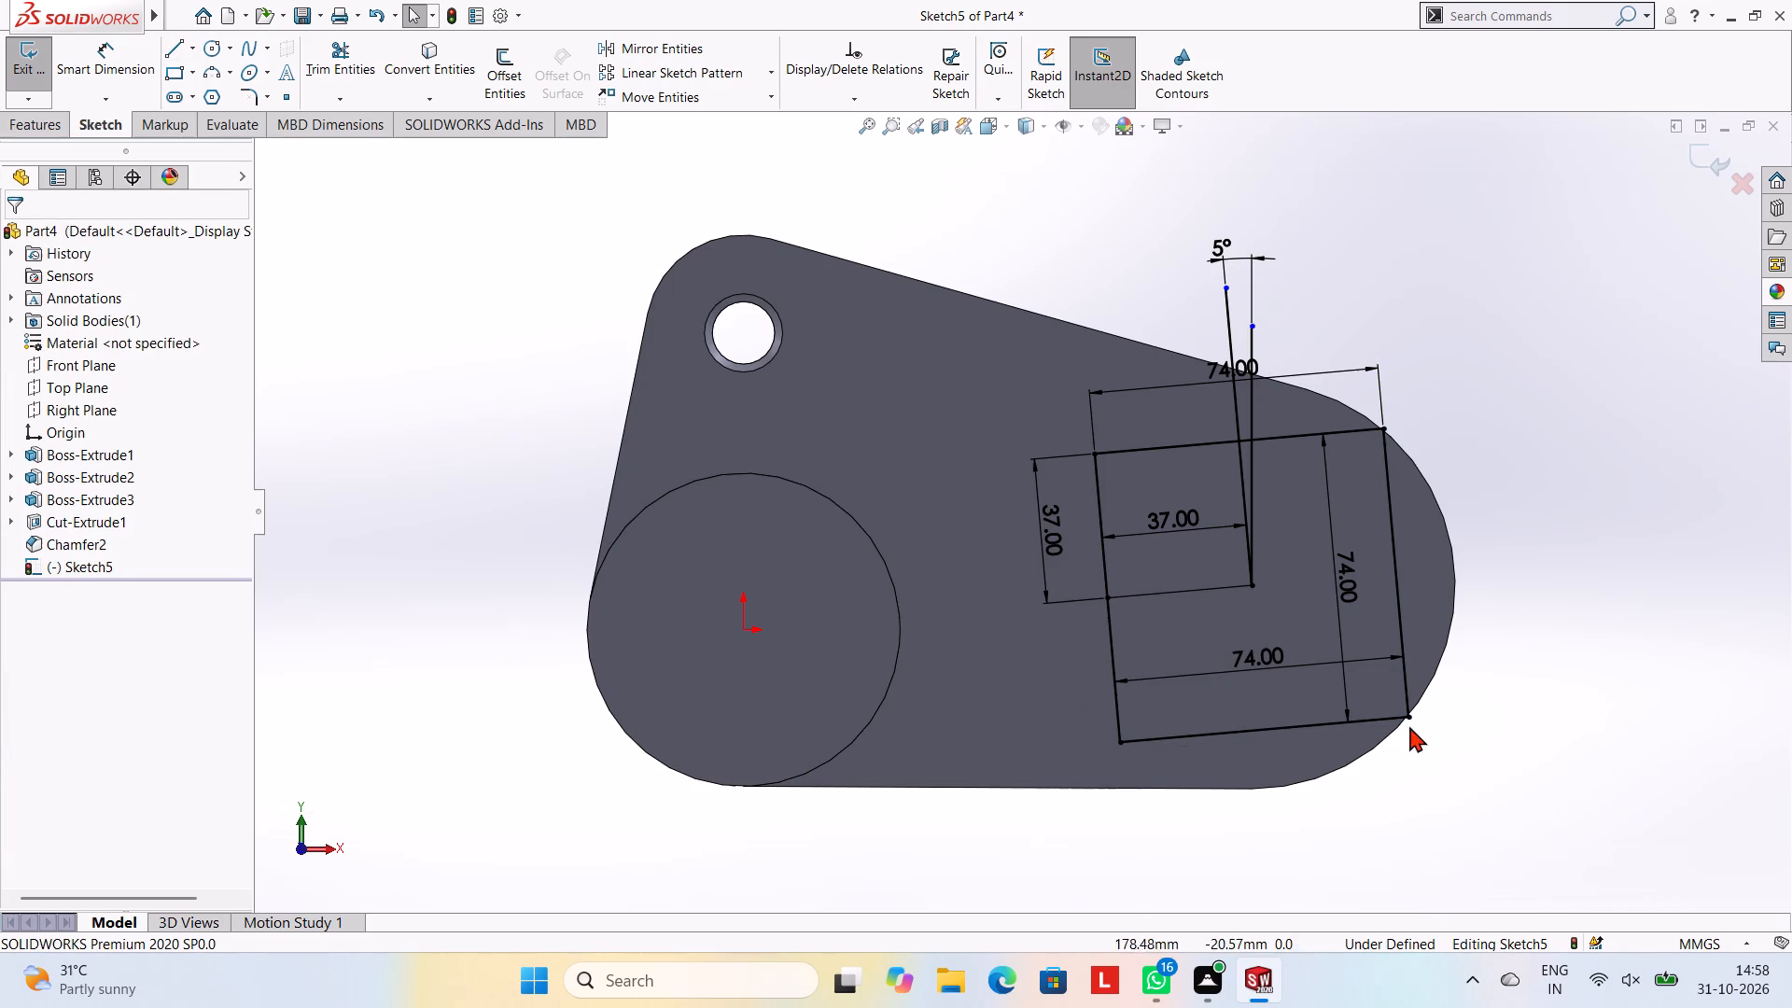
pyautogui.press('Escape')
pyautogui.press('Escape')
pyautogui.press('Escape')
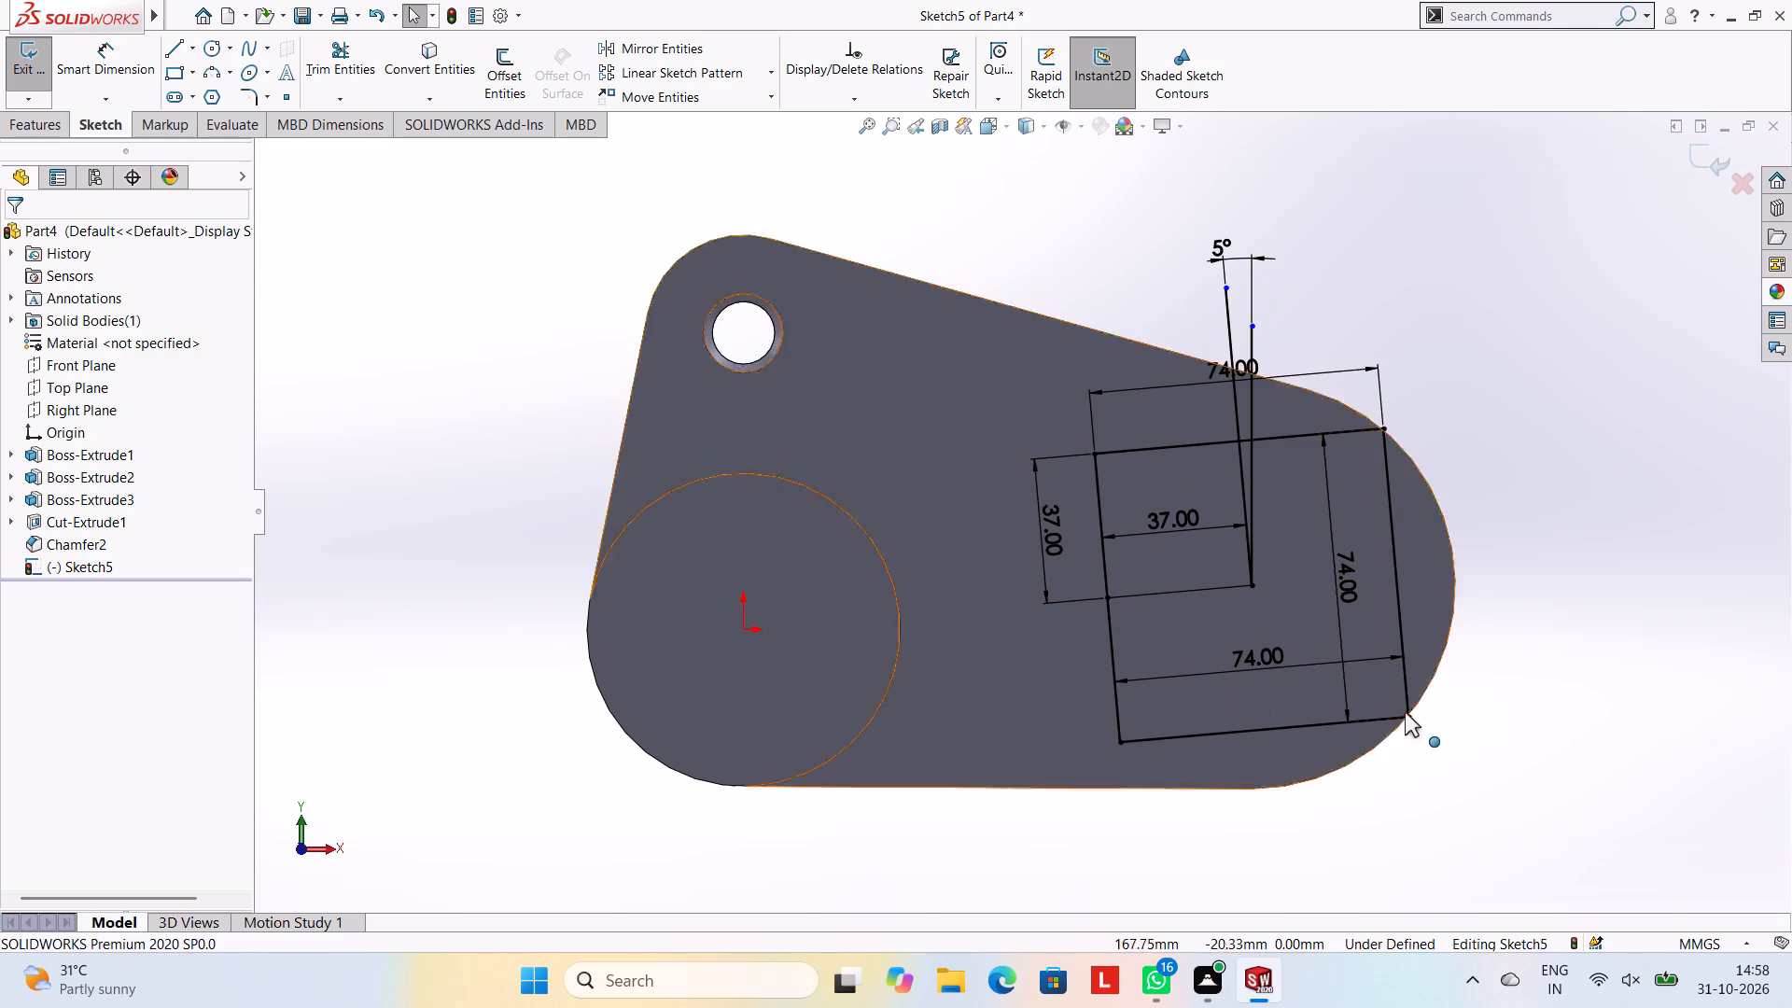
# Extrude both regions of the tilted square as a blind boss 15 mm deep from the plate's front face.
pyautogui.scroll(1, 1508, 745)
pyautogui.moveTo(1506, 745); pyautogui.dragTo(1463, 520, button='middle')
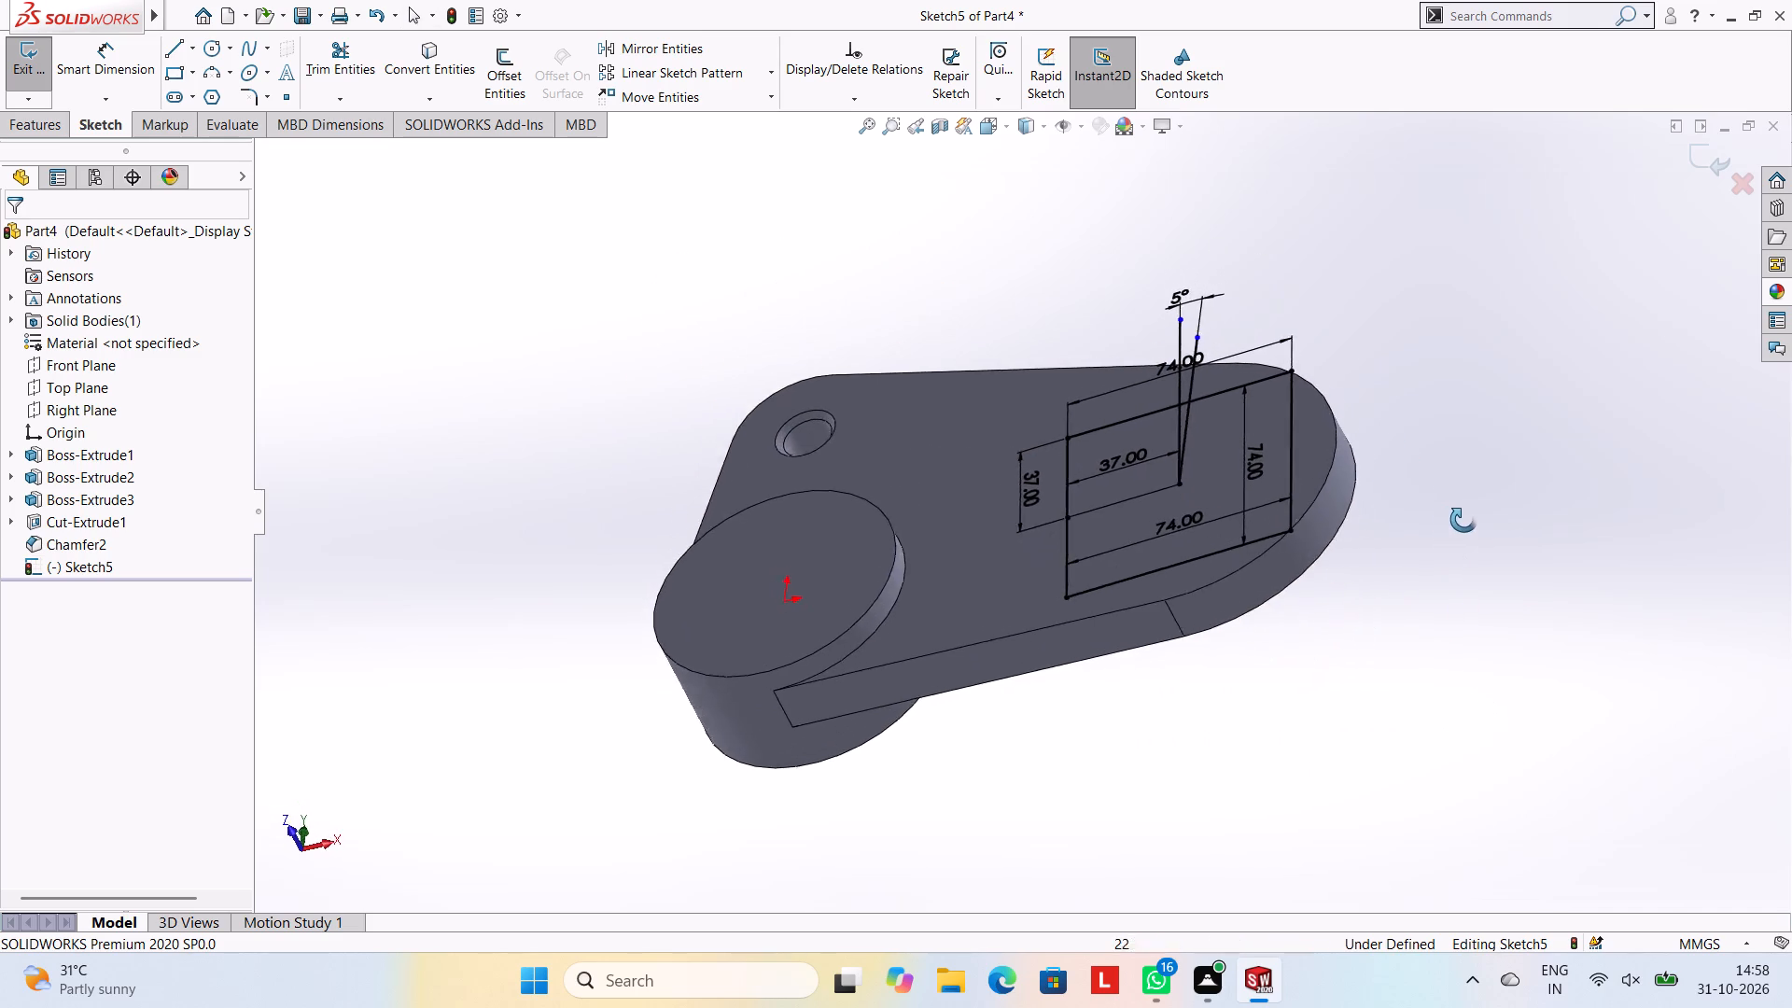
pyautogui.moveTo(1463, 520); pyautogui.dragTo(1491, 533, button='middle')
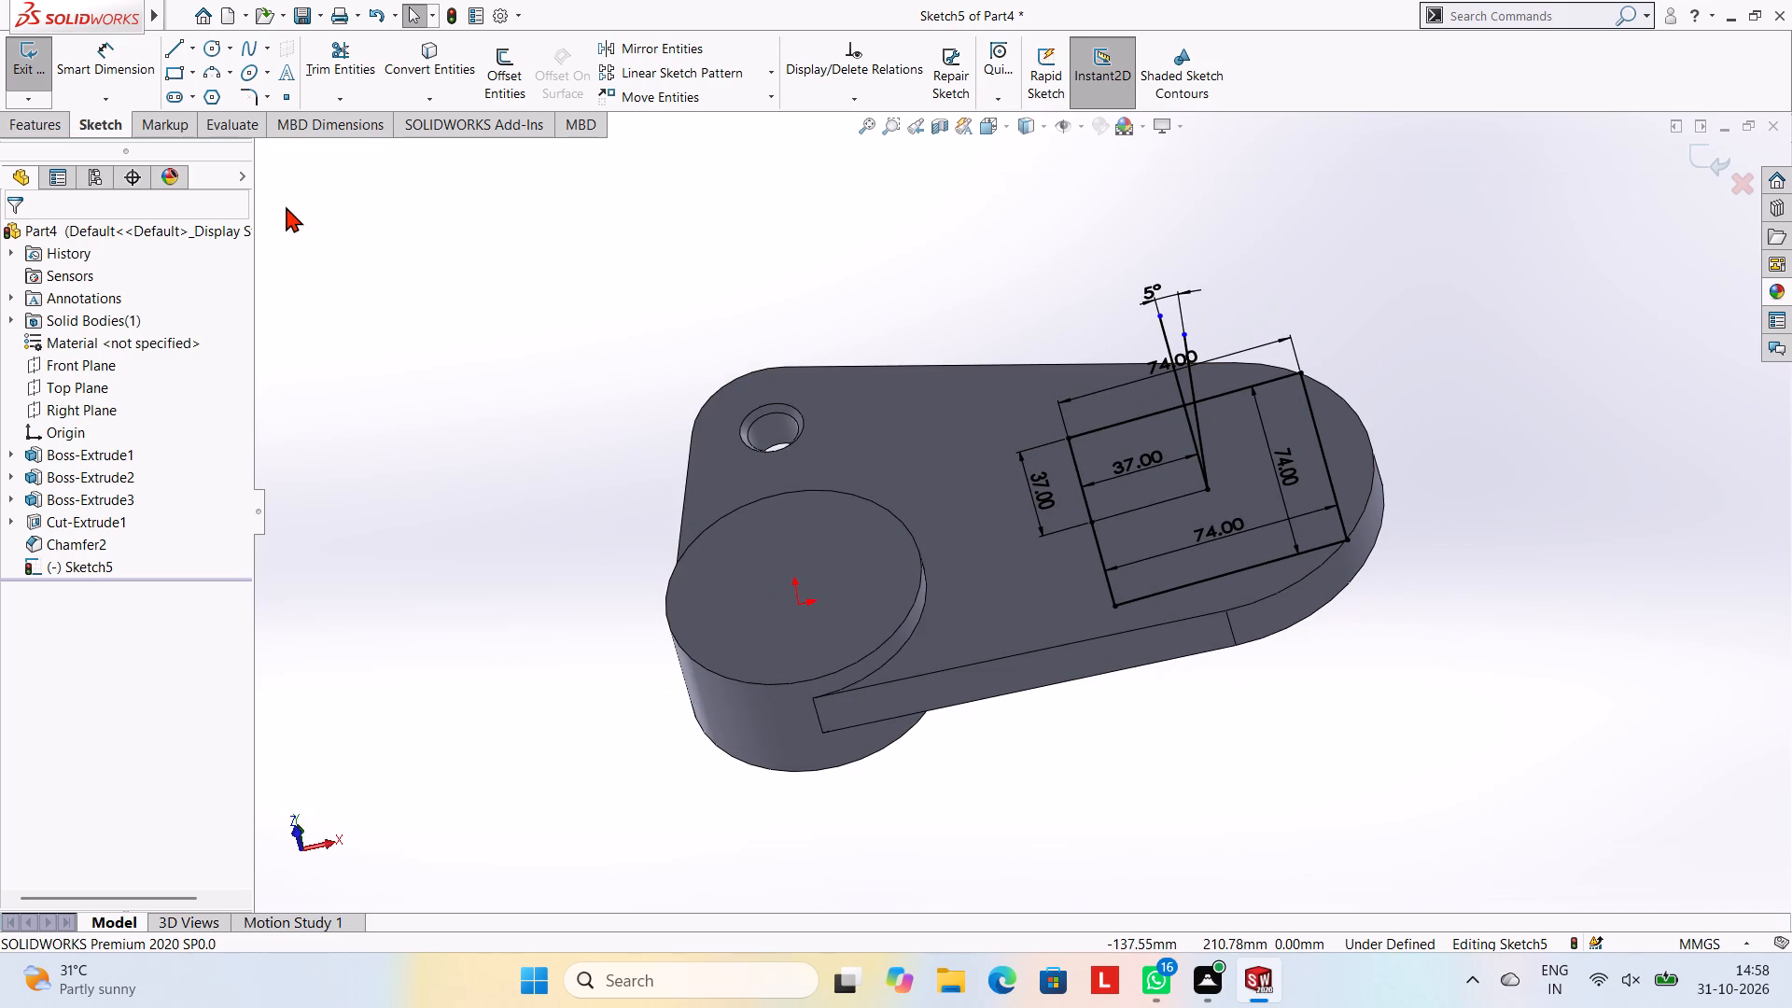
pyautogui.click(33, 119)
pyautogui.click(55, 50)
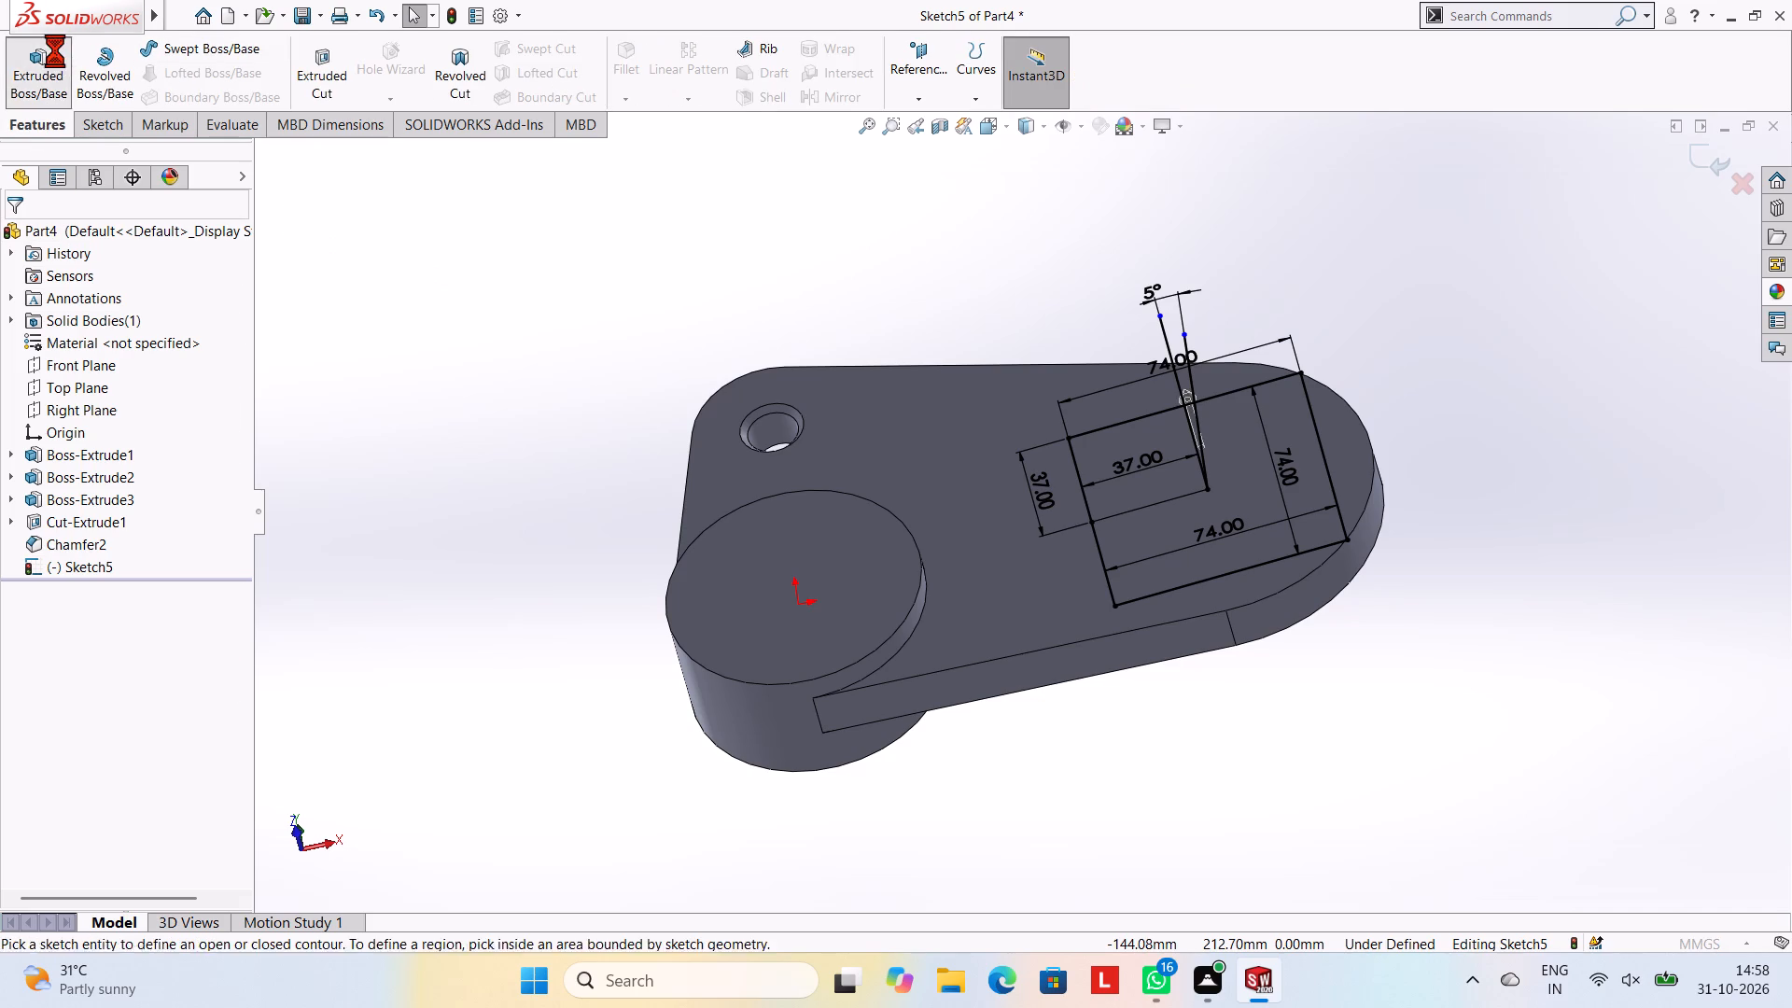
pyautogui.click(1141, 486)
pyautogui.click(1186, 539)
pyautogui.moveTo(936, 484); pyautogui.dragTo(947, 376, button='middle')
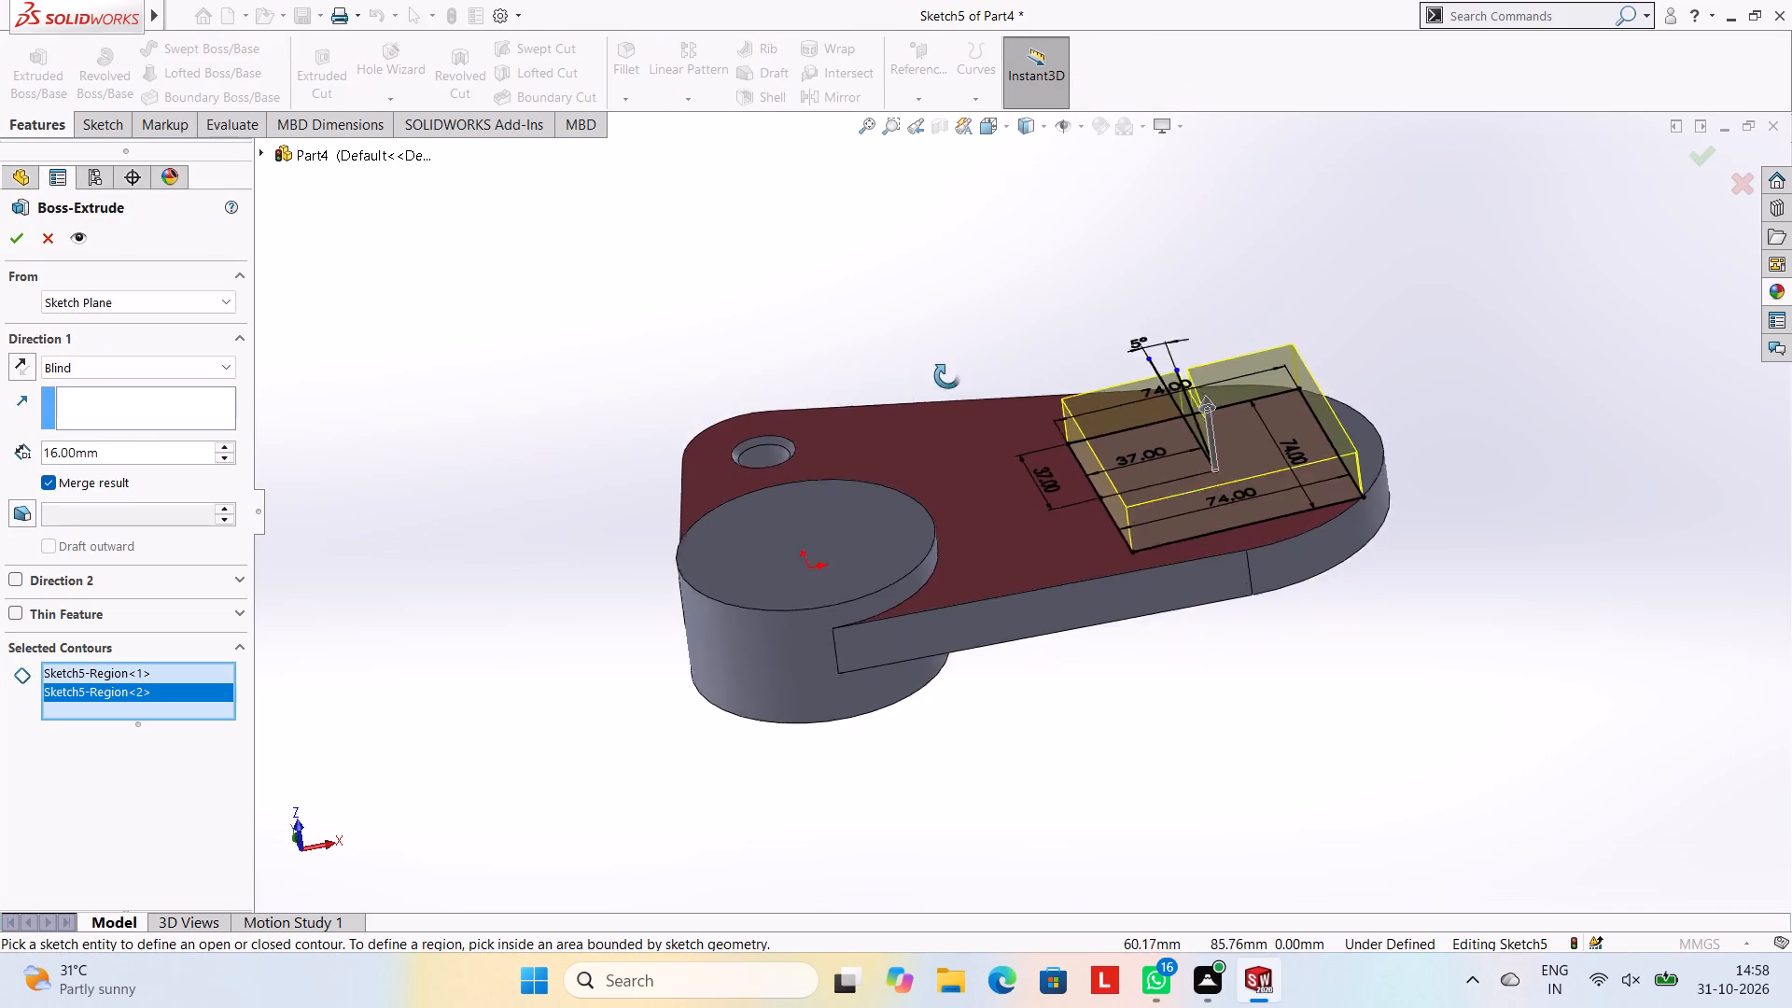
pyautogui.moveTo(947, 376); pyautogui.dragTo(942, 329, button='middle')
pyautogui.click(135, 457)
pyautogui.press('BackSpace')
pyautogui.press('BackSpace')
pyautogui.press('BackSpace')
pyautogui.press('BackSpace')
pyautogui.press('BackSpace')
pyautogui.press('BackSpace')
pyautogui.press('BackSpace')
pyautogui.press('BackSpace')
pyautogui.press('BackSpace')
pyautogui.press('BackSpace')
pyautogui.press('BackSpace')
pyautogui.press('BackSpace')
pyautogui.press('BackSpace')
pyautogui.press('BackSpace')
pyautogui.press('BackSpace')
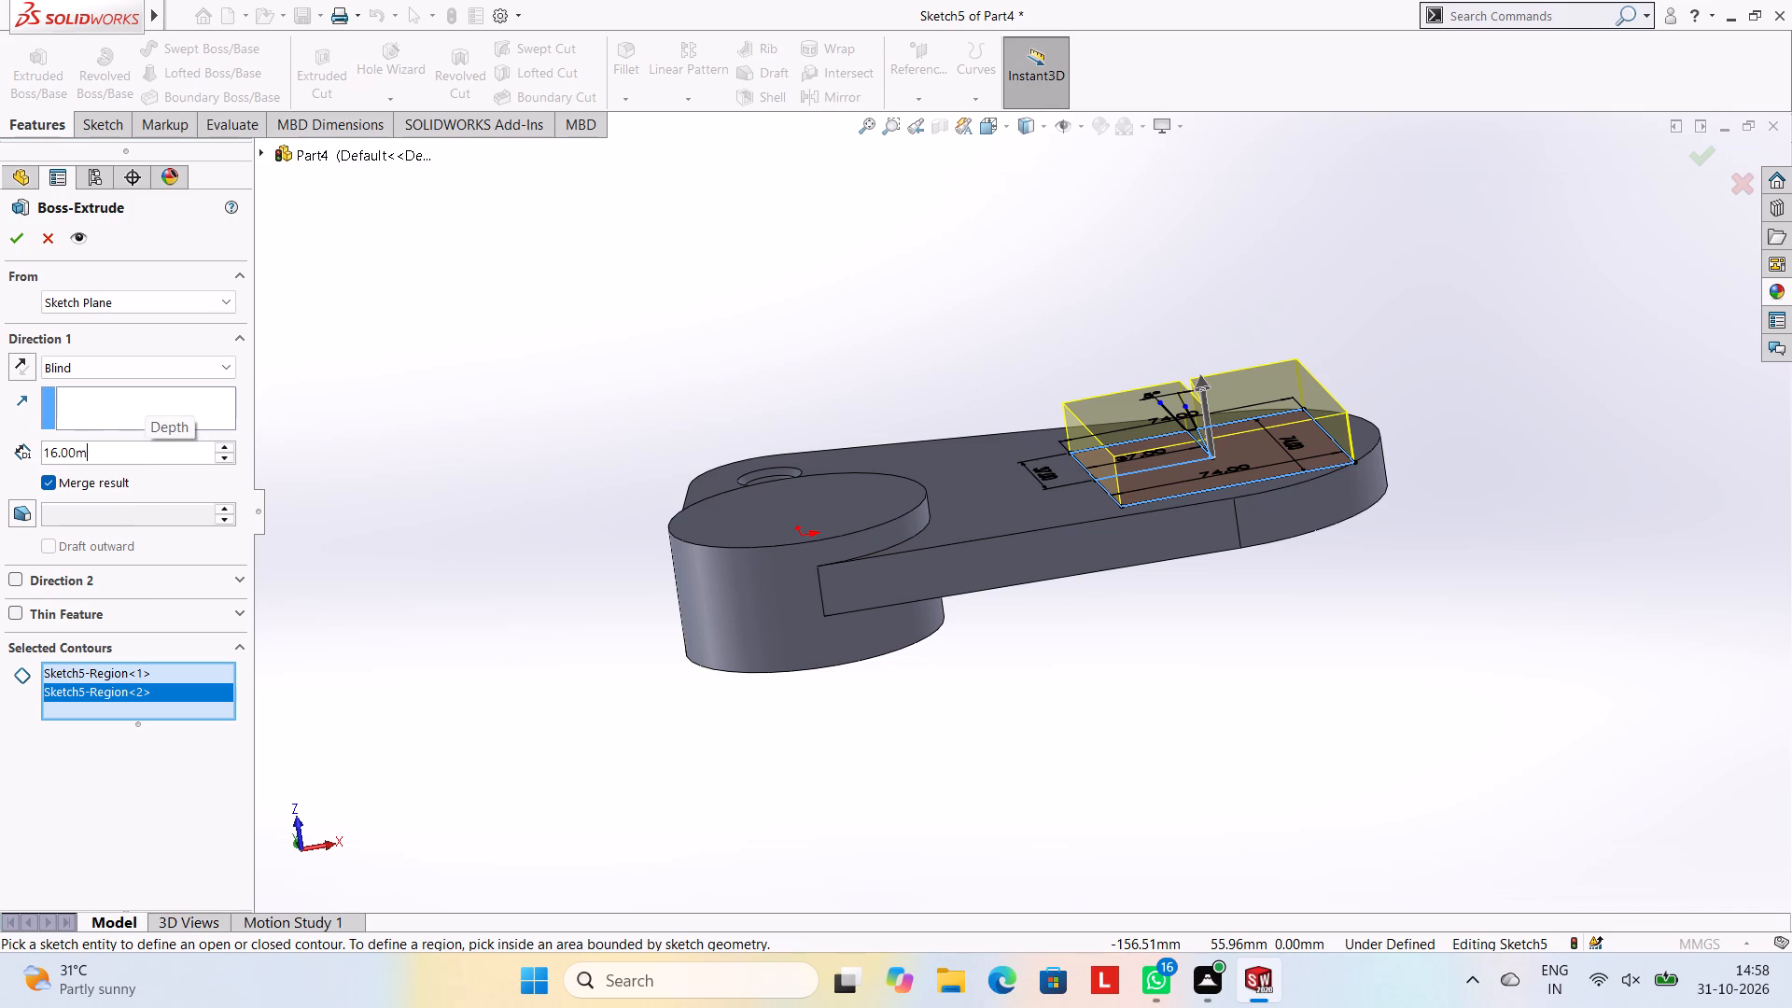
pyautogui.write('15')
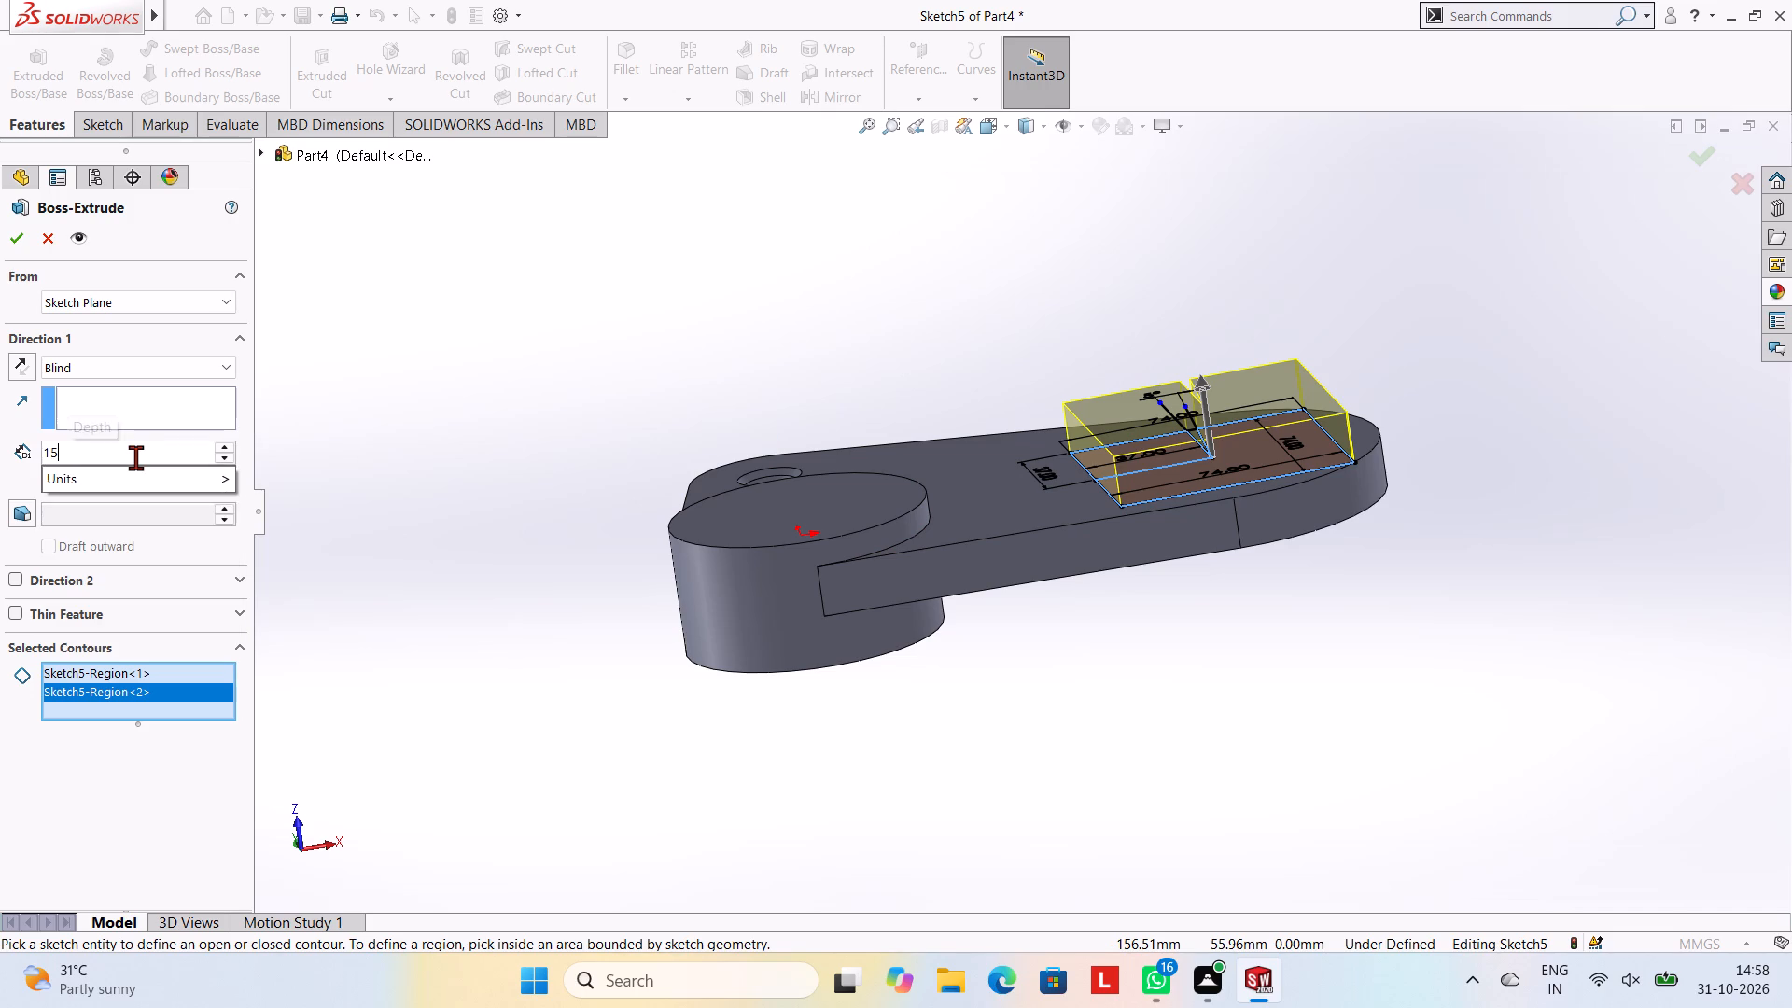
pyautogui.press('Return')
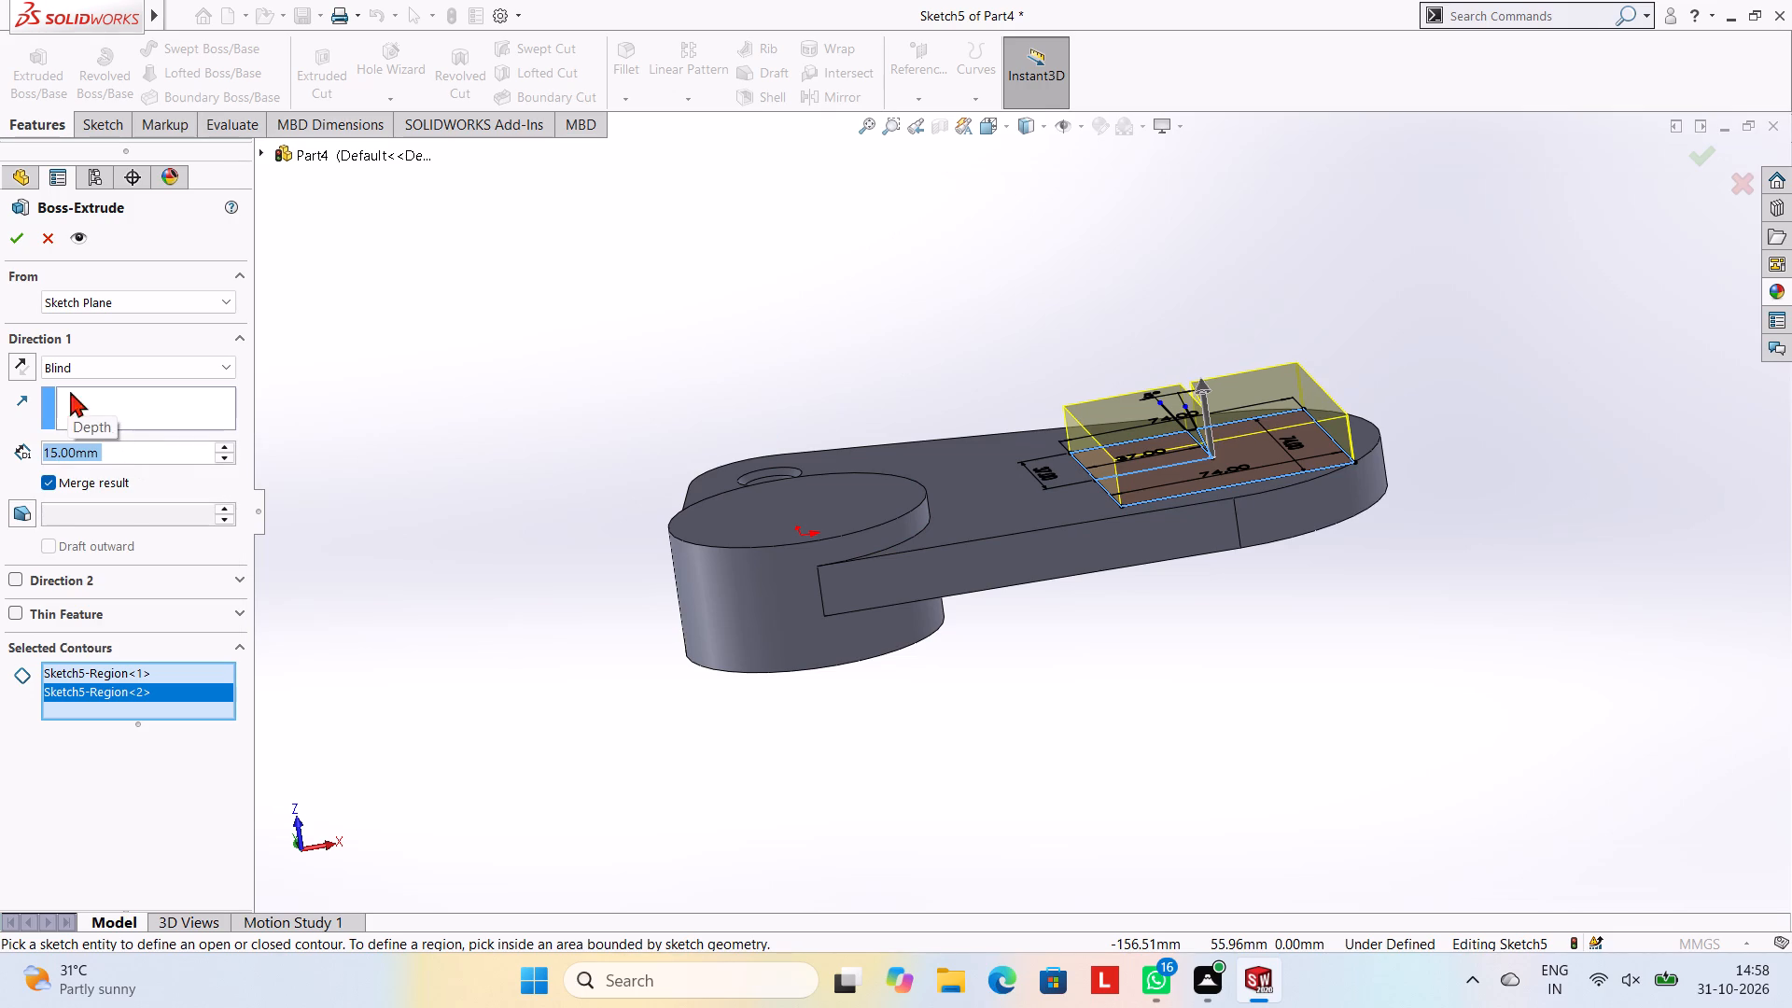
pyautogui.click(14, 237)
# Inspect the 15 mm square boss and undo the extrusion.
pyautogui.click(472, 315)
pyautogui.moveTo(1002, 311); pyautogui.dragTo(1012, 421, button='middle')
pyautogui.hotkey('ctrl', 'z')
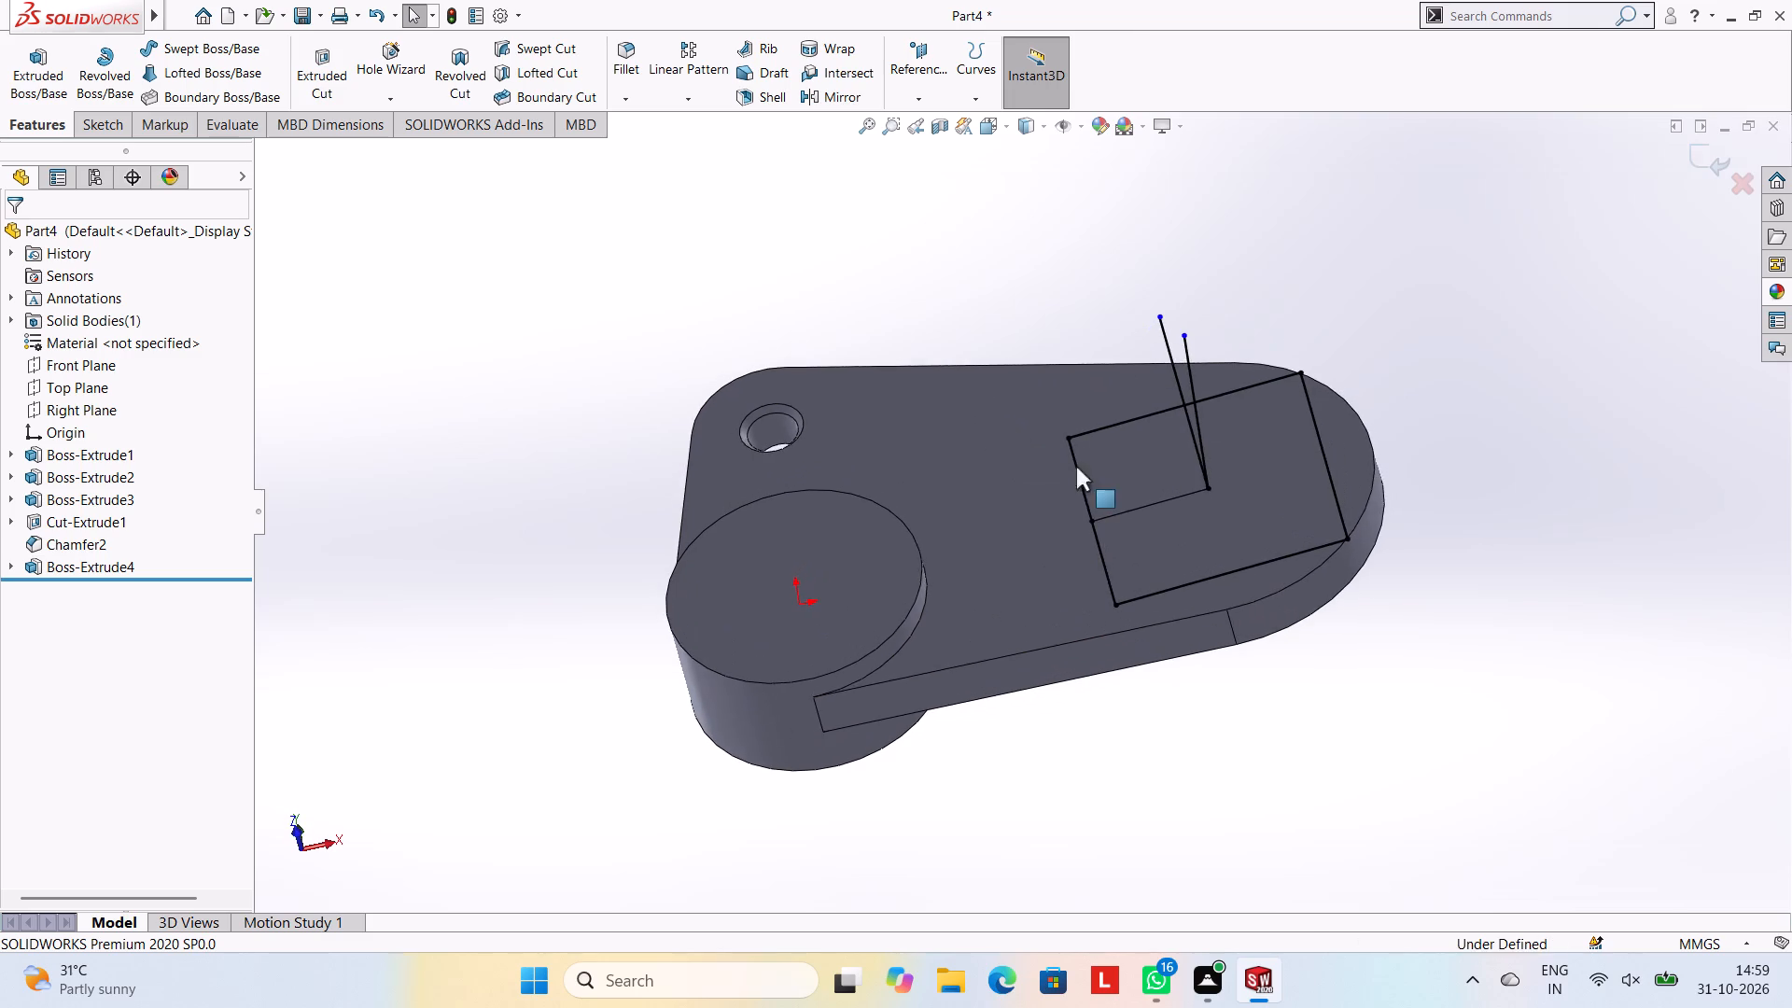
# Extrude all three regions of the tilted square sketch as a blind boss 15 mm deep from the plate's front face.
pyautogui.click(49, 128)
pyautogui.click(33, 77)
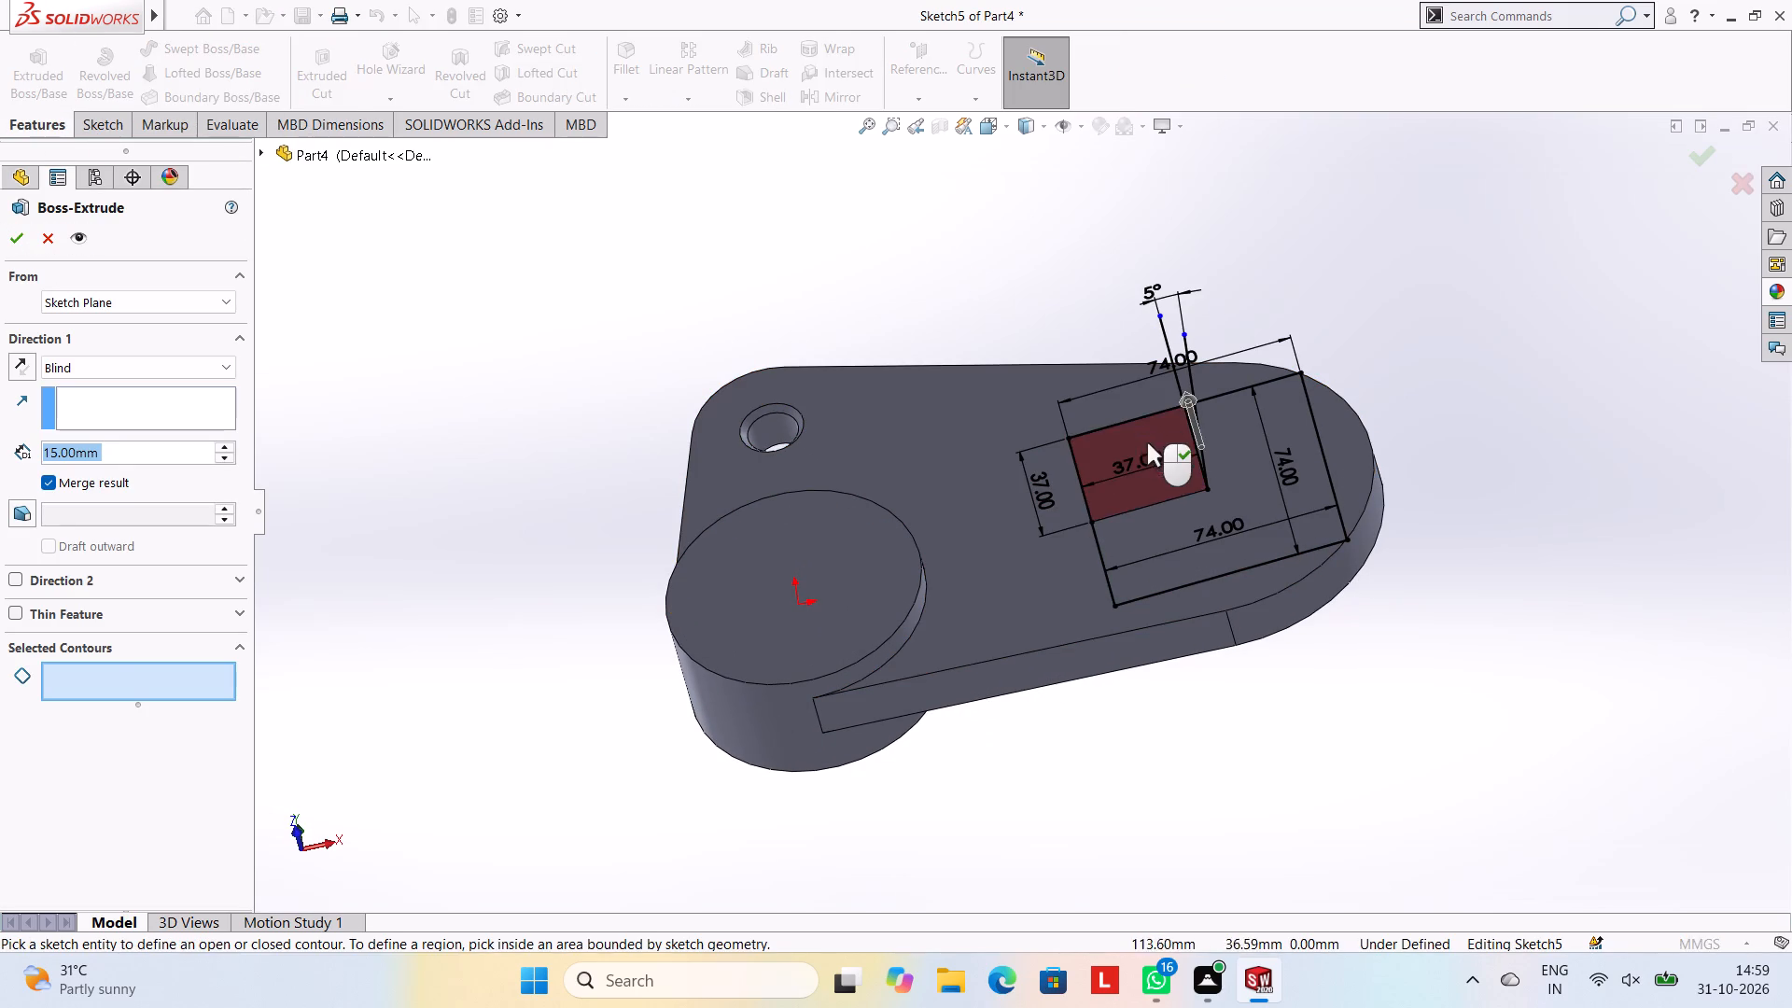
pyautogui.click(1147, 442)
pyautogui.scroll(-5, 1197, 413)
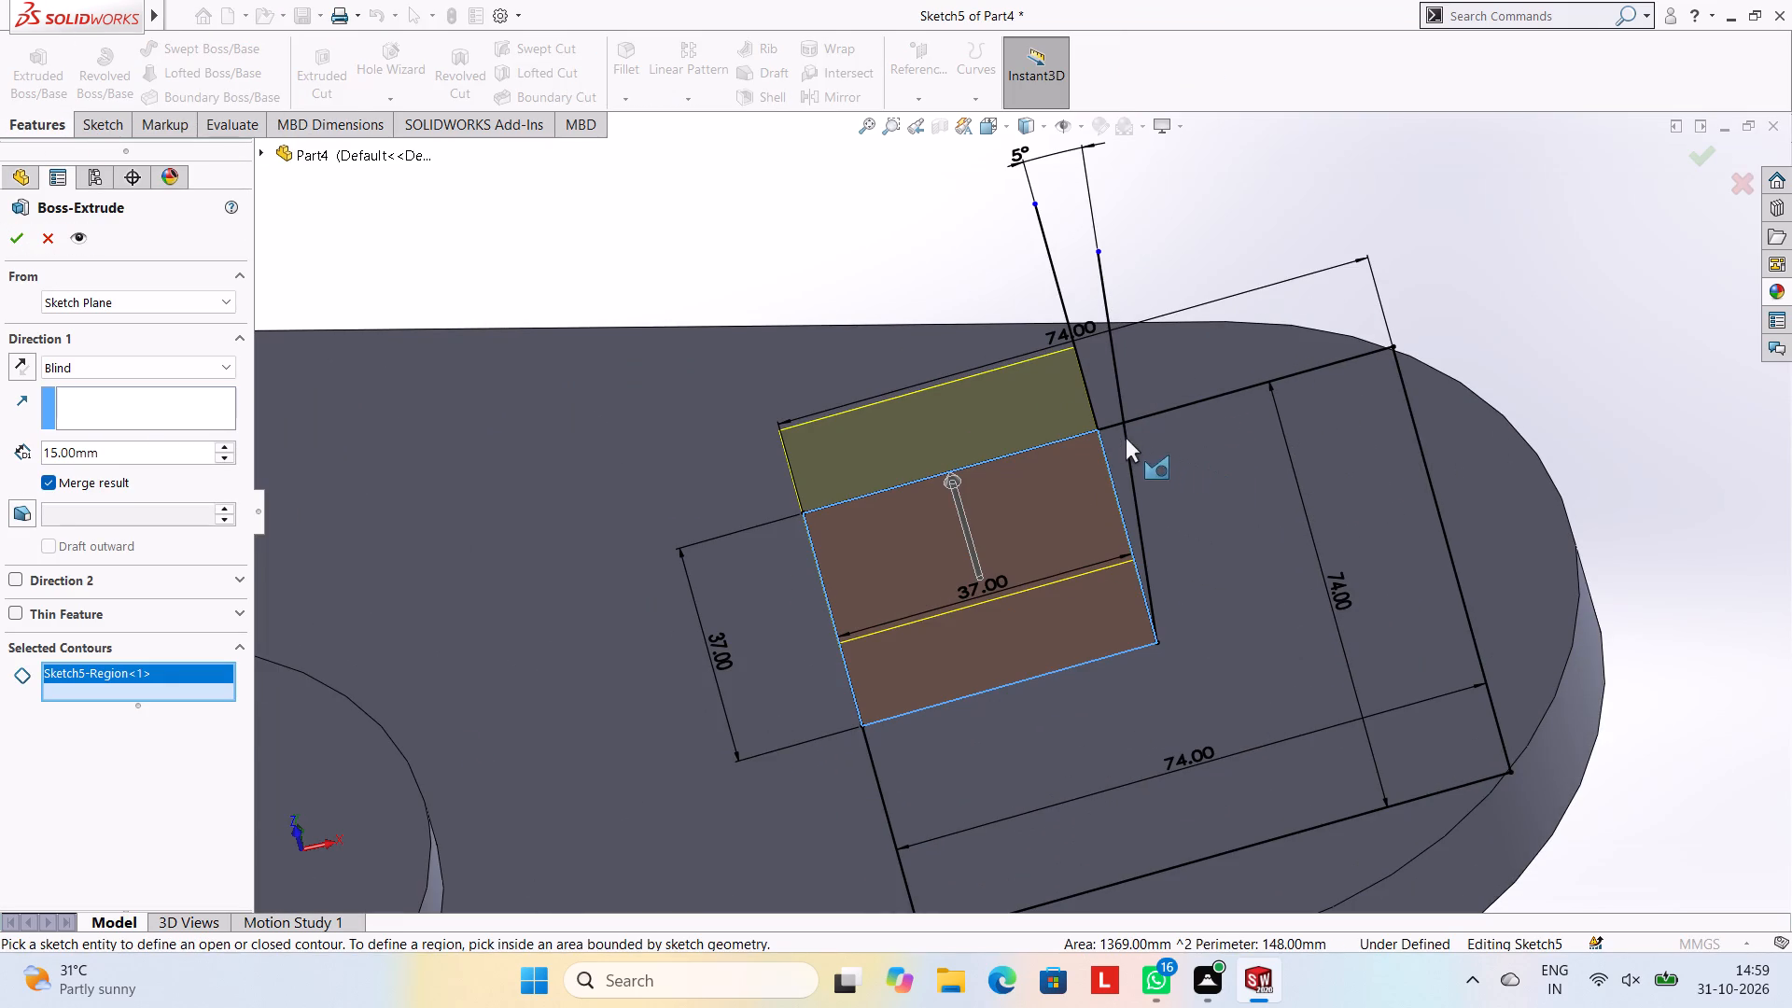
pyautogui.click(1113, 437)
pyautogui.click(1152, 451)
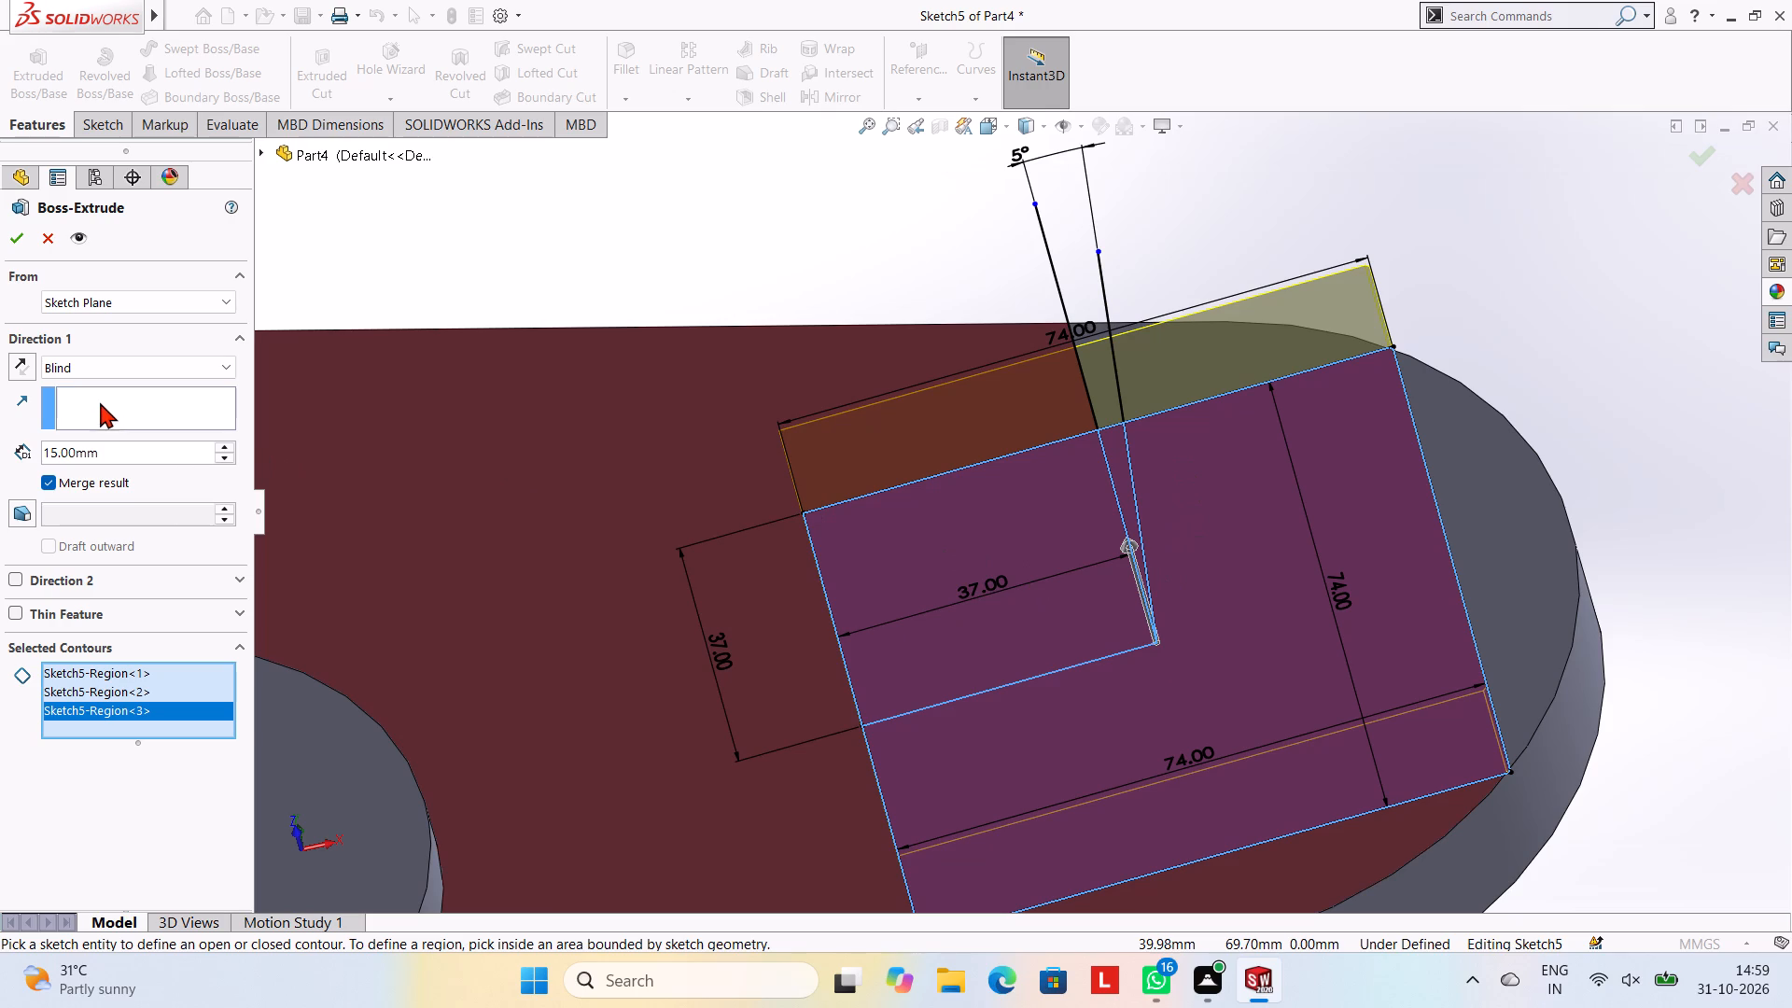
pyautogui.click(15, 238)
pyautogui.click(610, 258)
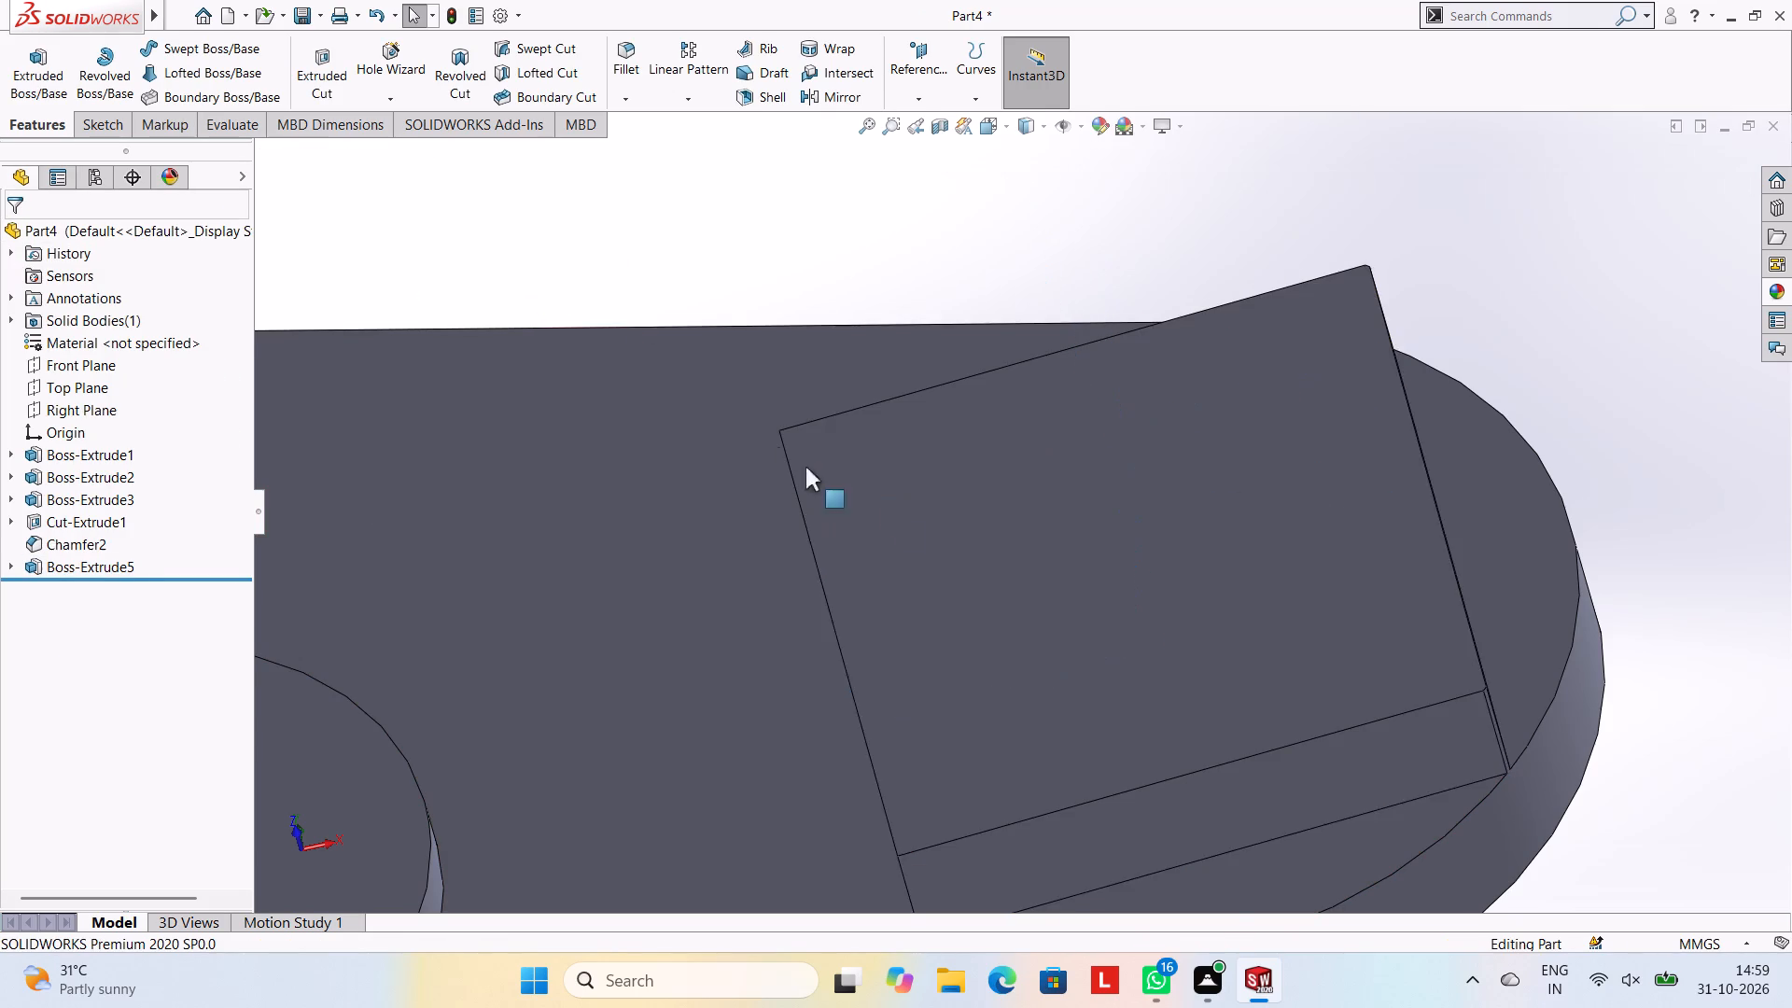
# Open a sketch on the square boss's front face and trace its upper edge corner to corner with a 74 mm line.
pyautogui.moveTo(903, 513); pyautogui.dragTo(883, 346, button='middle')
pyautogui.scroll(4, 977, 399)
pyautogui.moveTo(1034, 404); pyautogui.dragTo(1073, 647, button='middle')
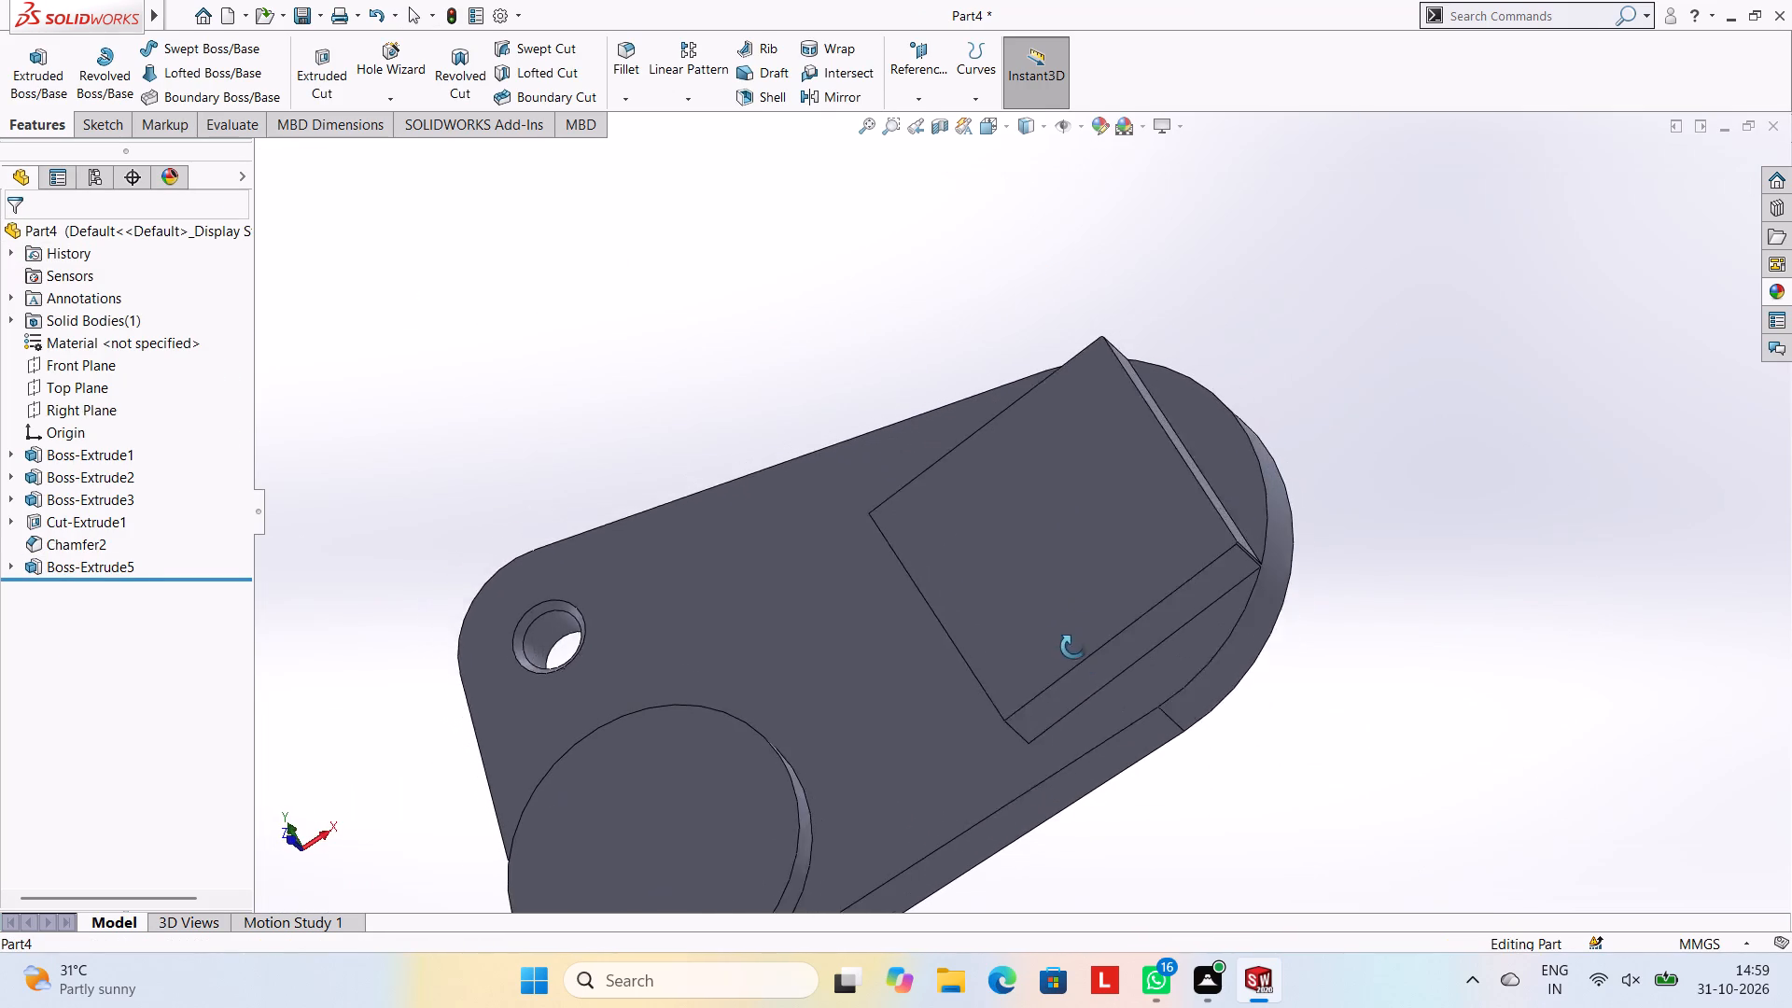
pyautogui.moveTo(1073, 647); pyautogui.dragTo(1077, 619, button='middle')
pyautogui.moveTo(1351, 528); pyautogui.dragTo(1361, 483, button='middle')
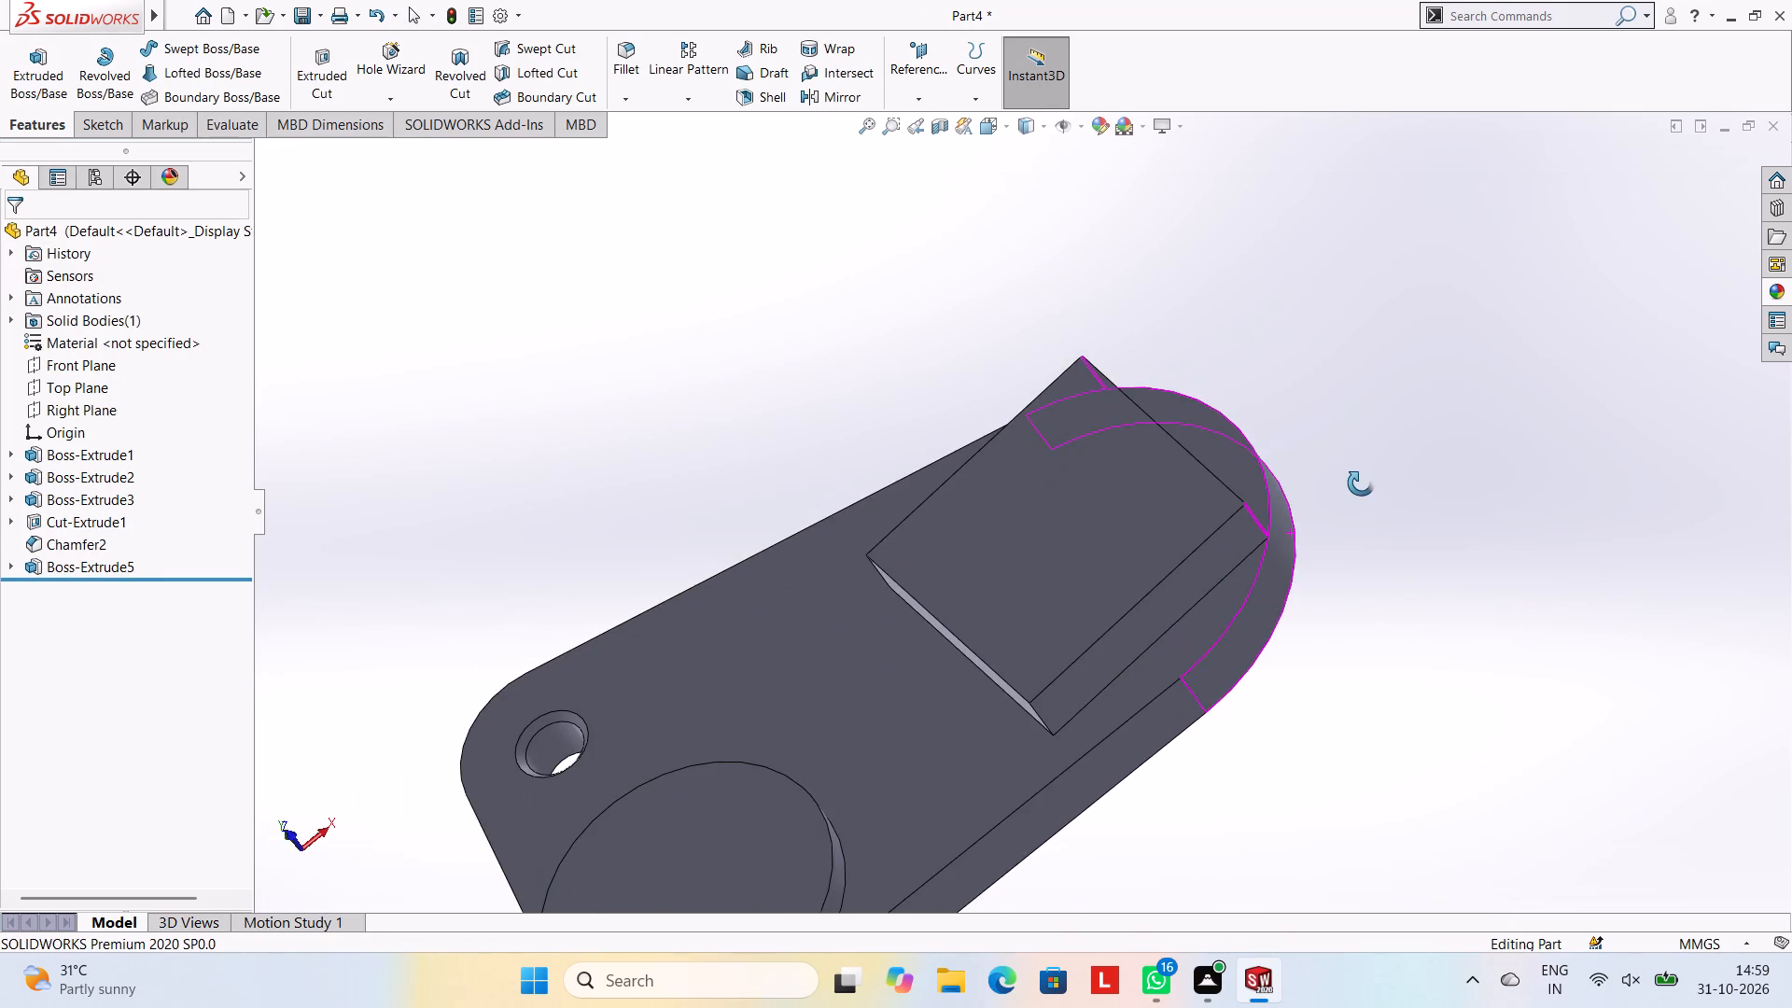
pyautogui.moveTo(1361, 483); pyautogui.dragTo(1365, 486, button='middle')
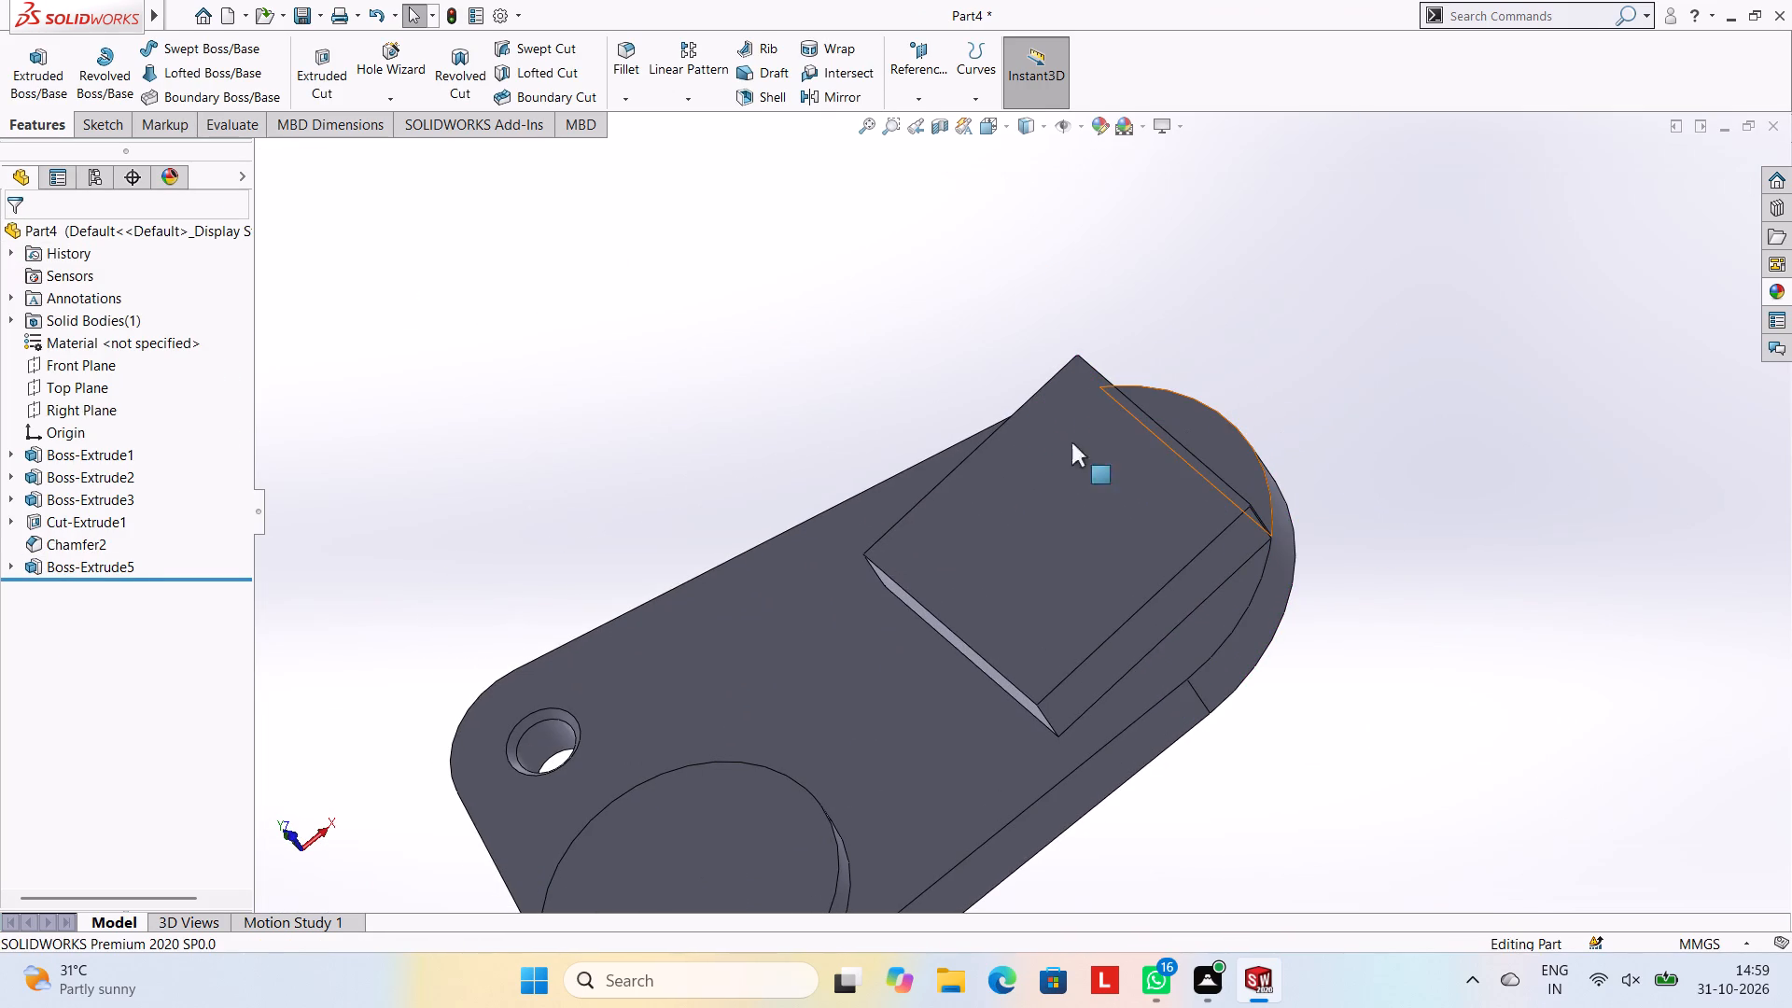
pyautogui.click(1042, 525)
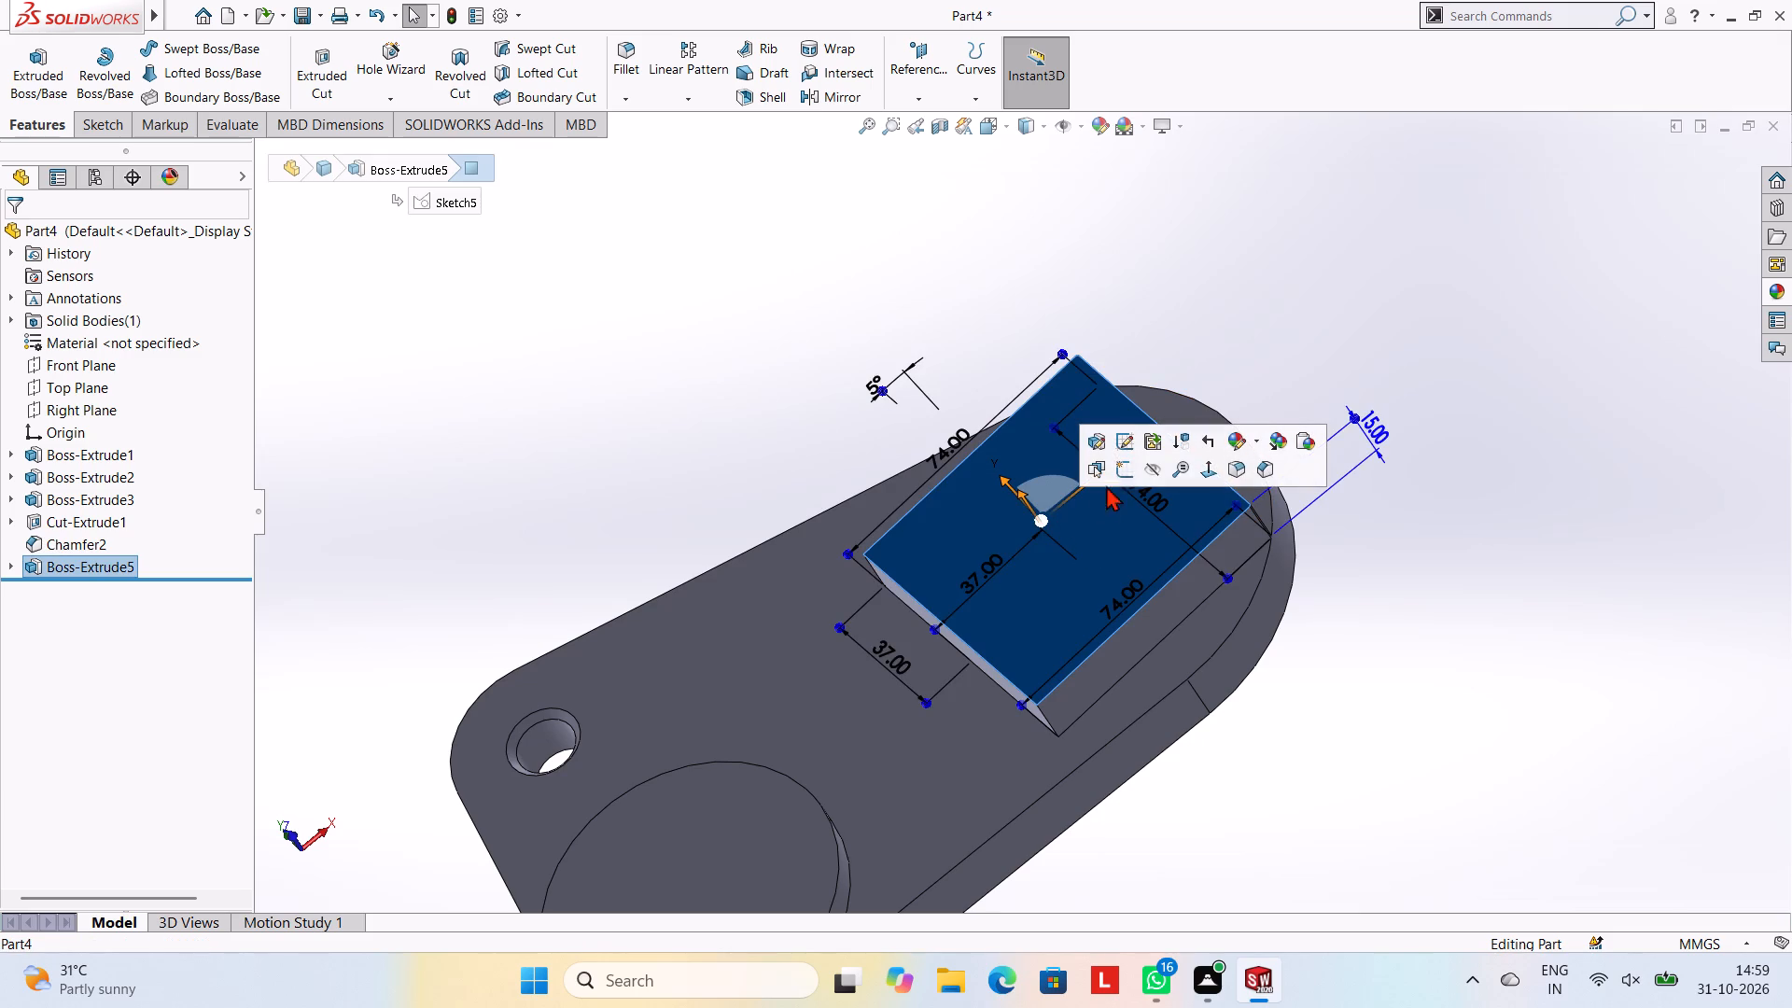
pyautogui.click(1122, 468)
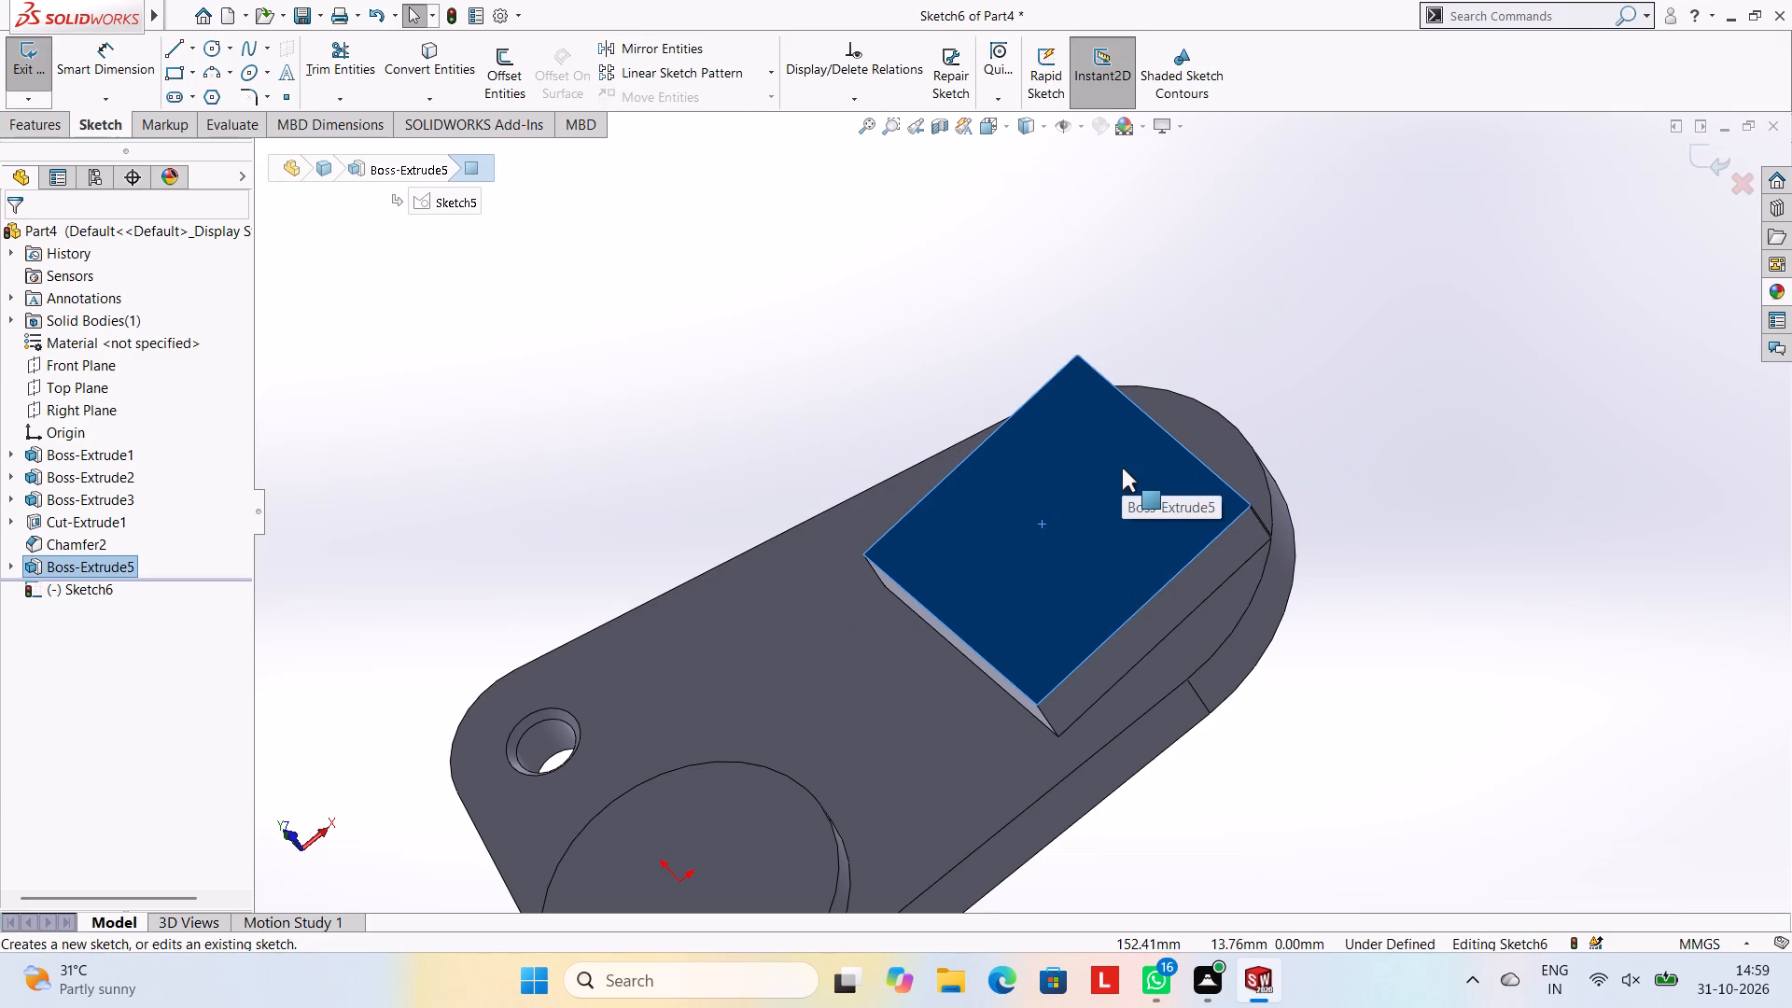
pyautogui.hotkey('ctrl', '8')
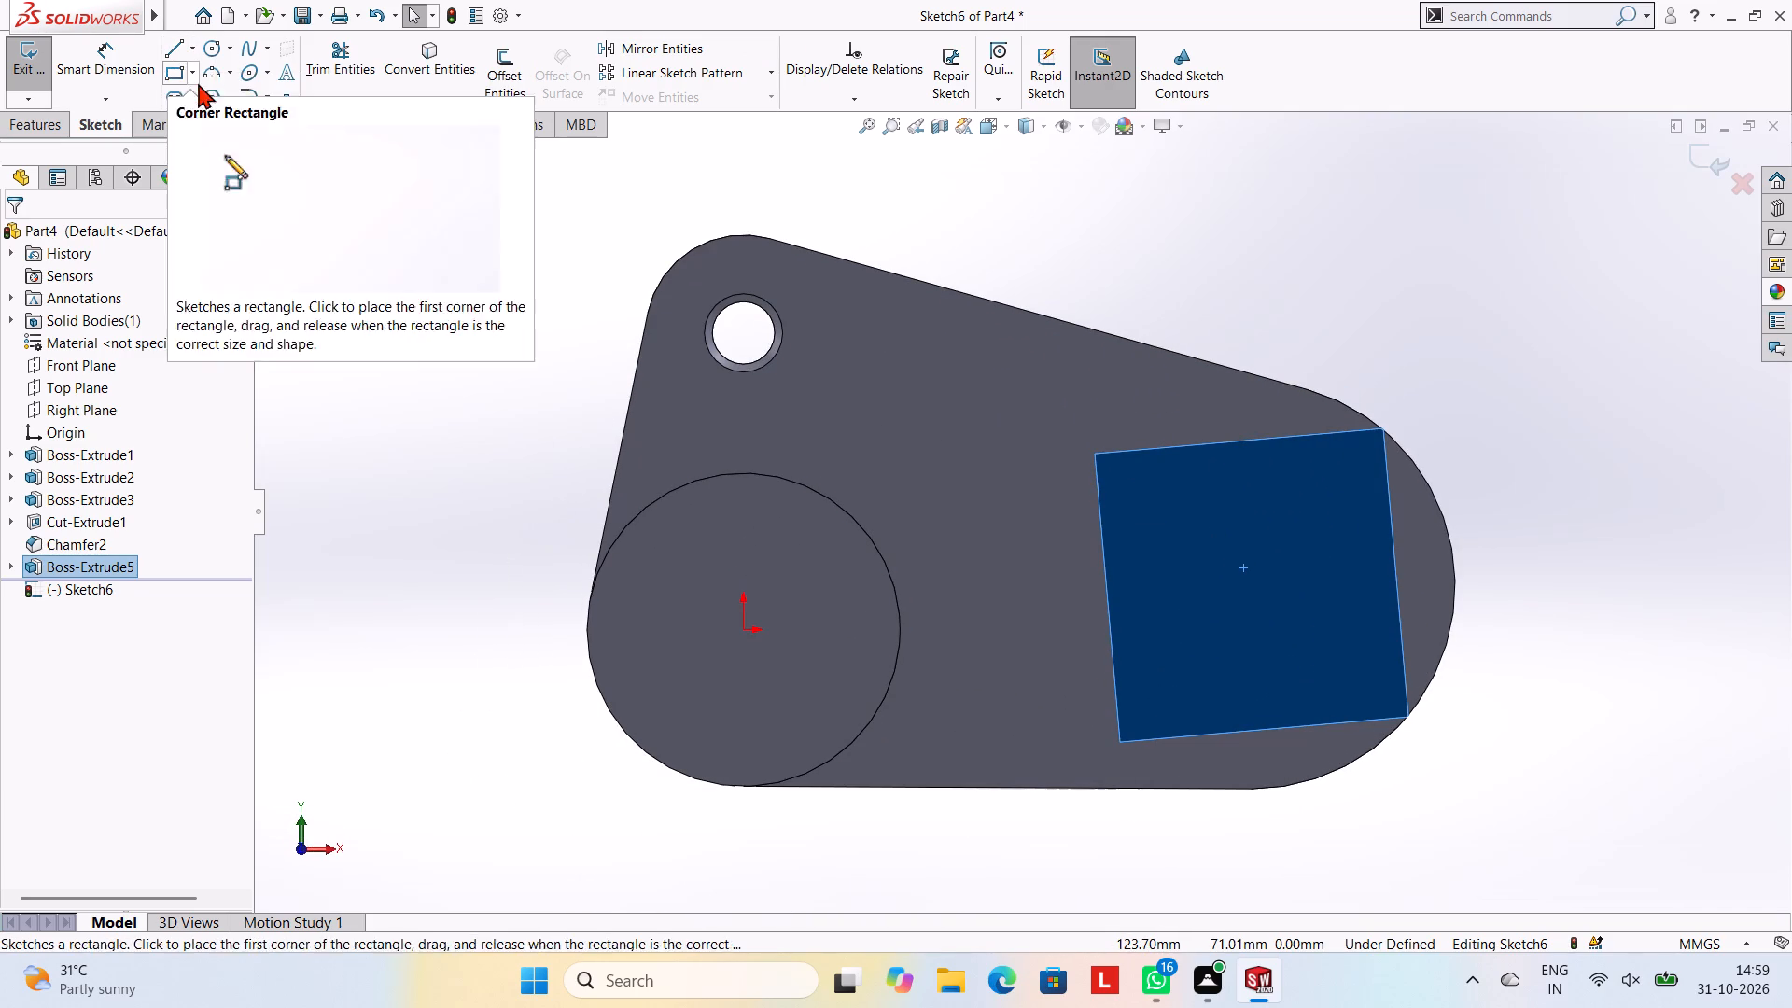
pyautogui.click(178, 50)
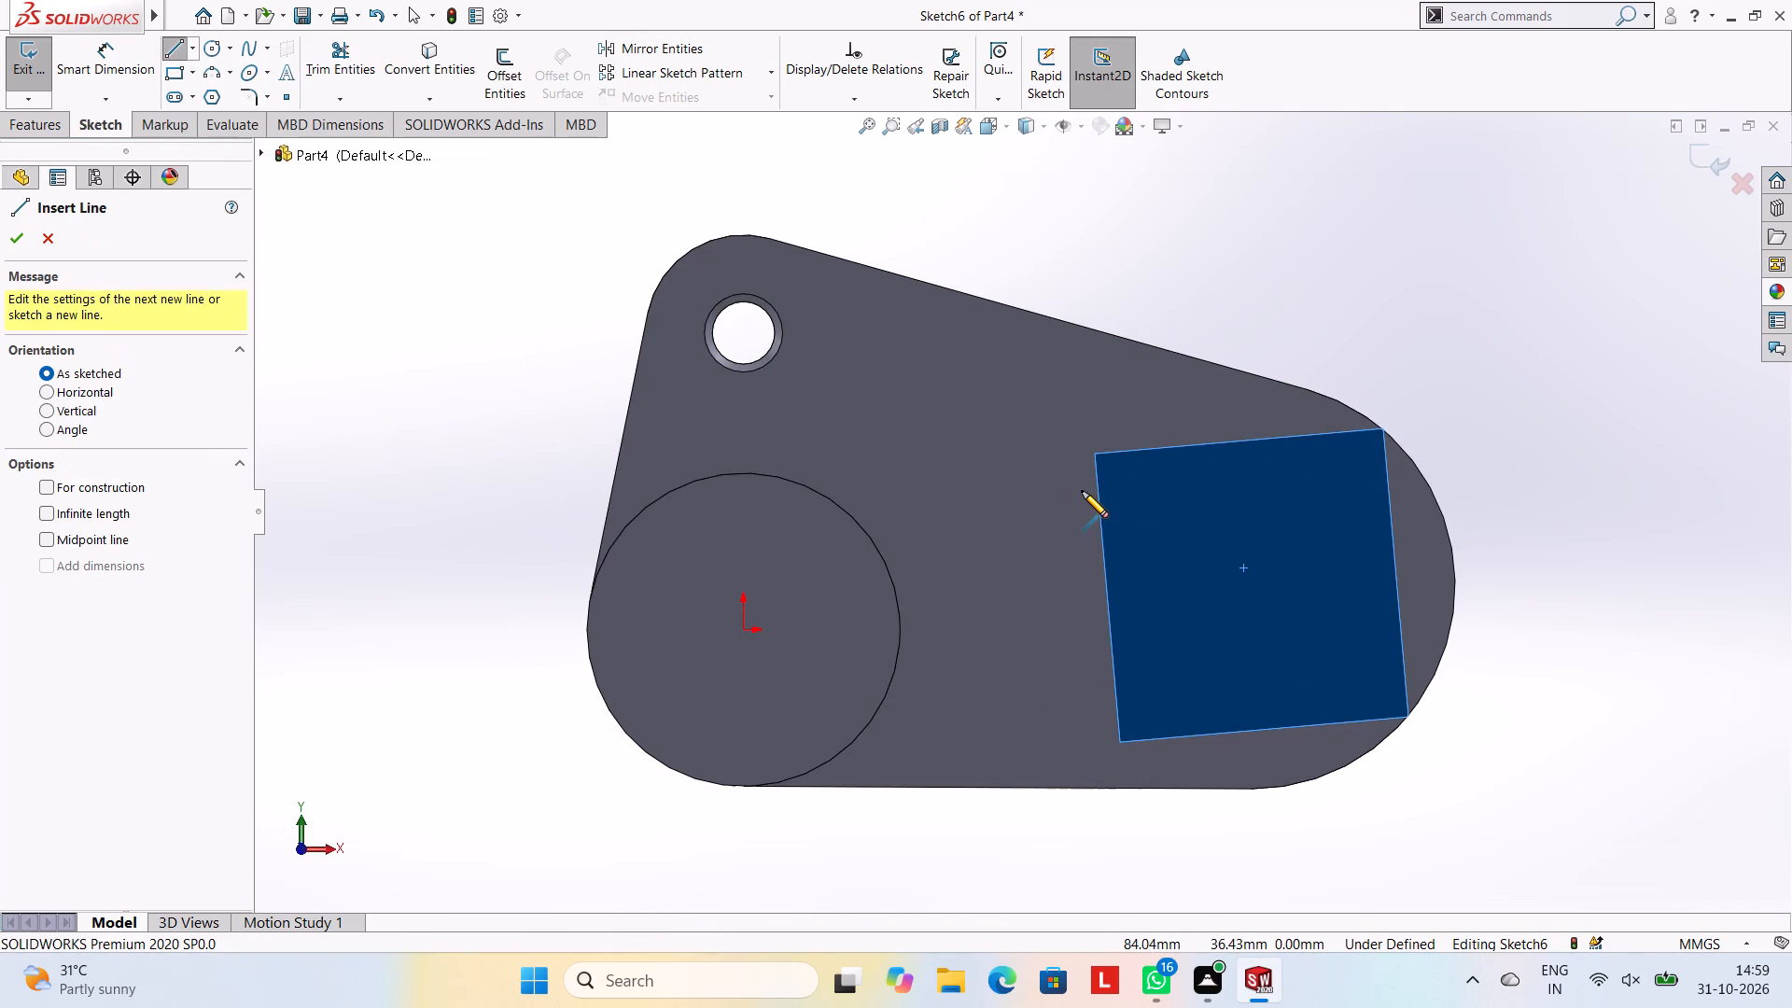
pyautogui.click(1097, 455)
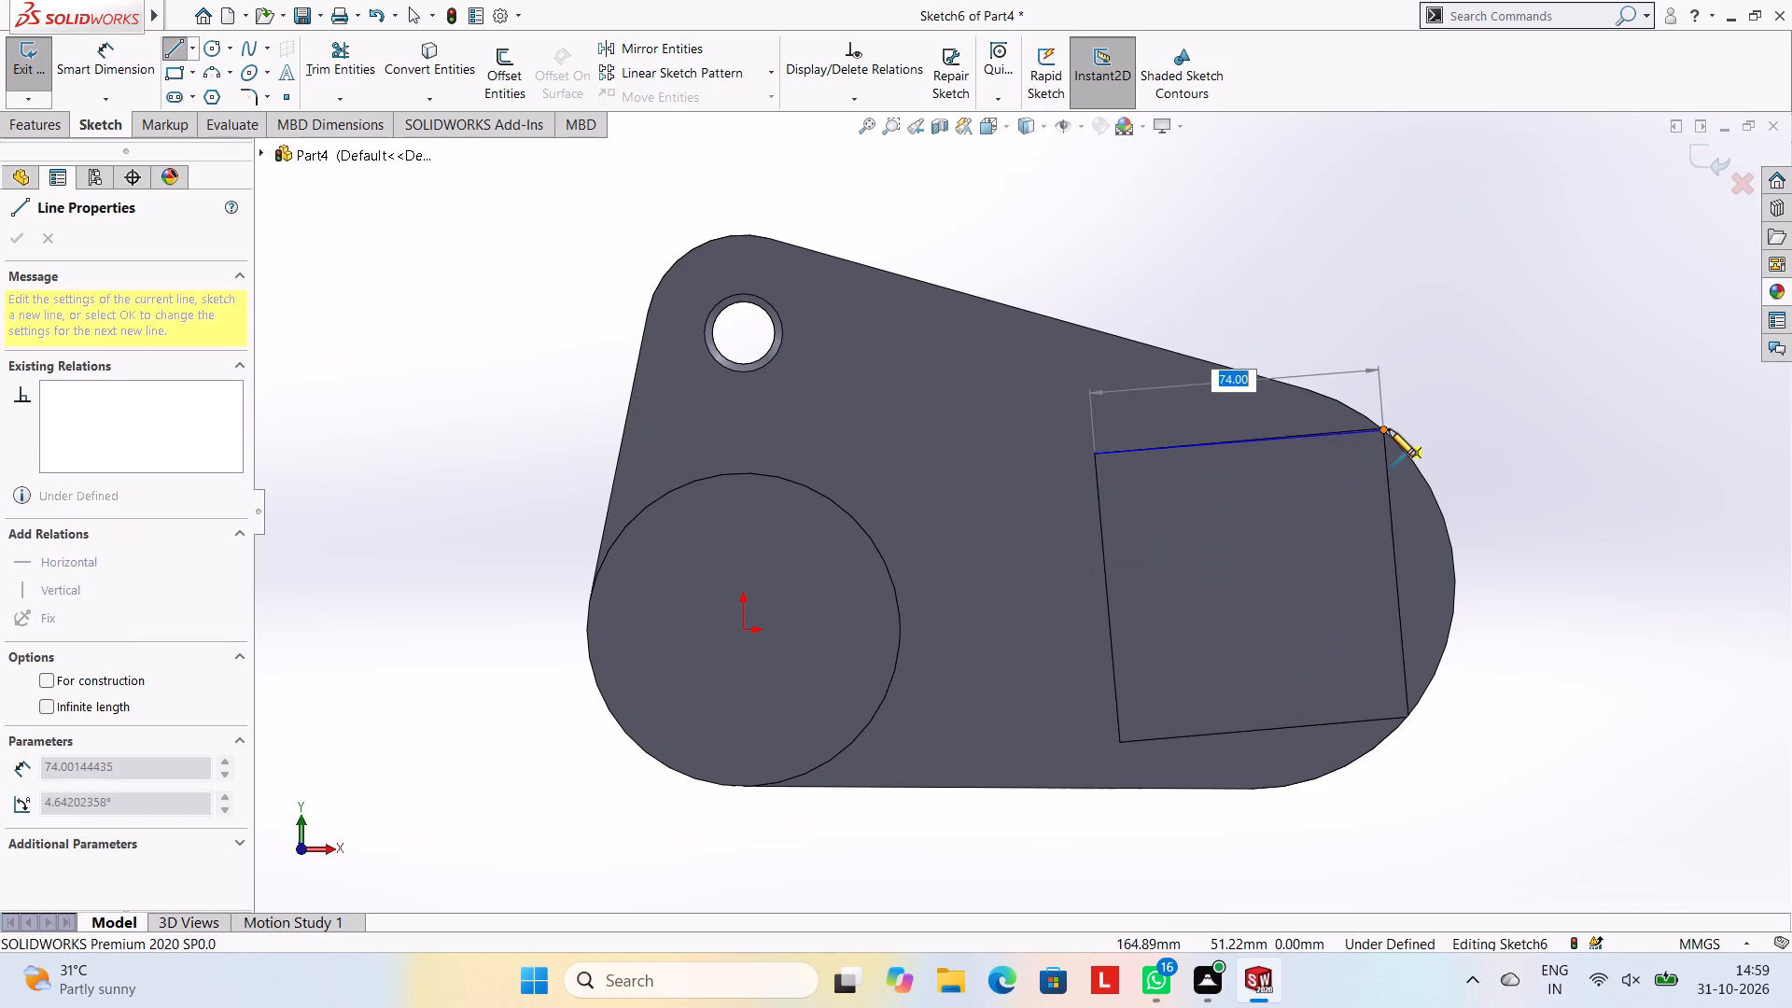
pyautogui.click(1386, 427)
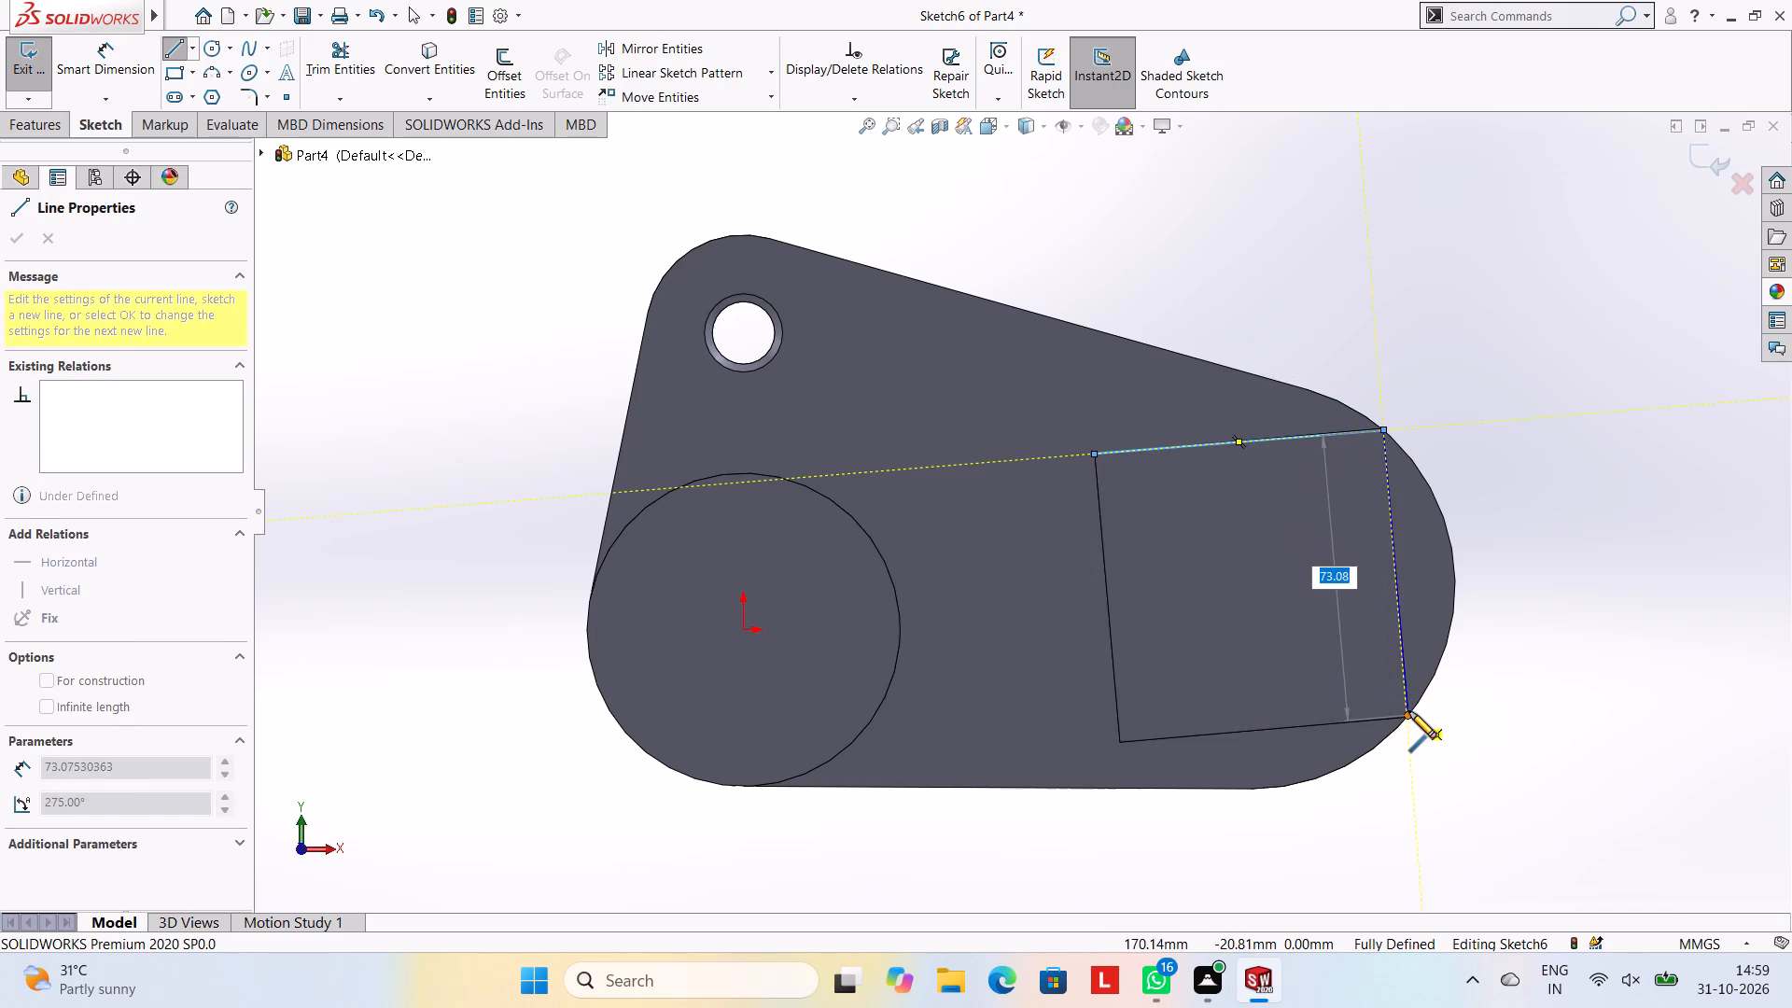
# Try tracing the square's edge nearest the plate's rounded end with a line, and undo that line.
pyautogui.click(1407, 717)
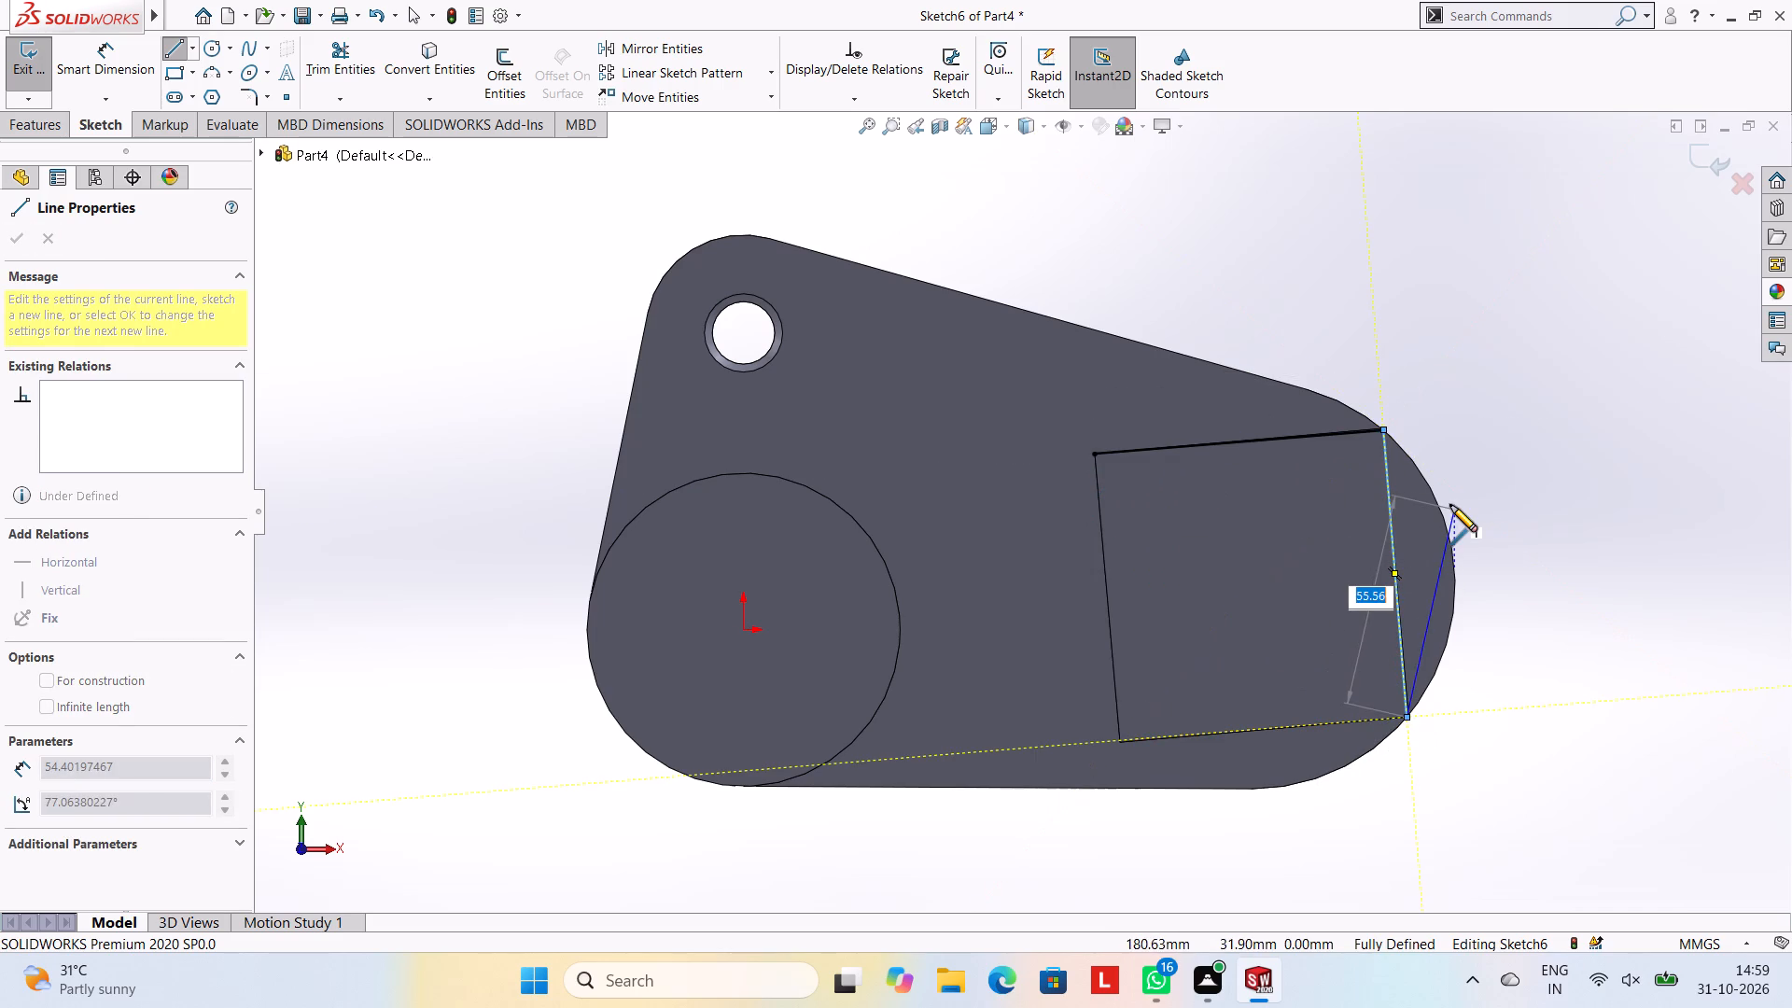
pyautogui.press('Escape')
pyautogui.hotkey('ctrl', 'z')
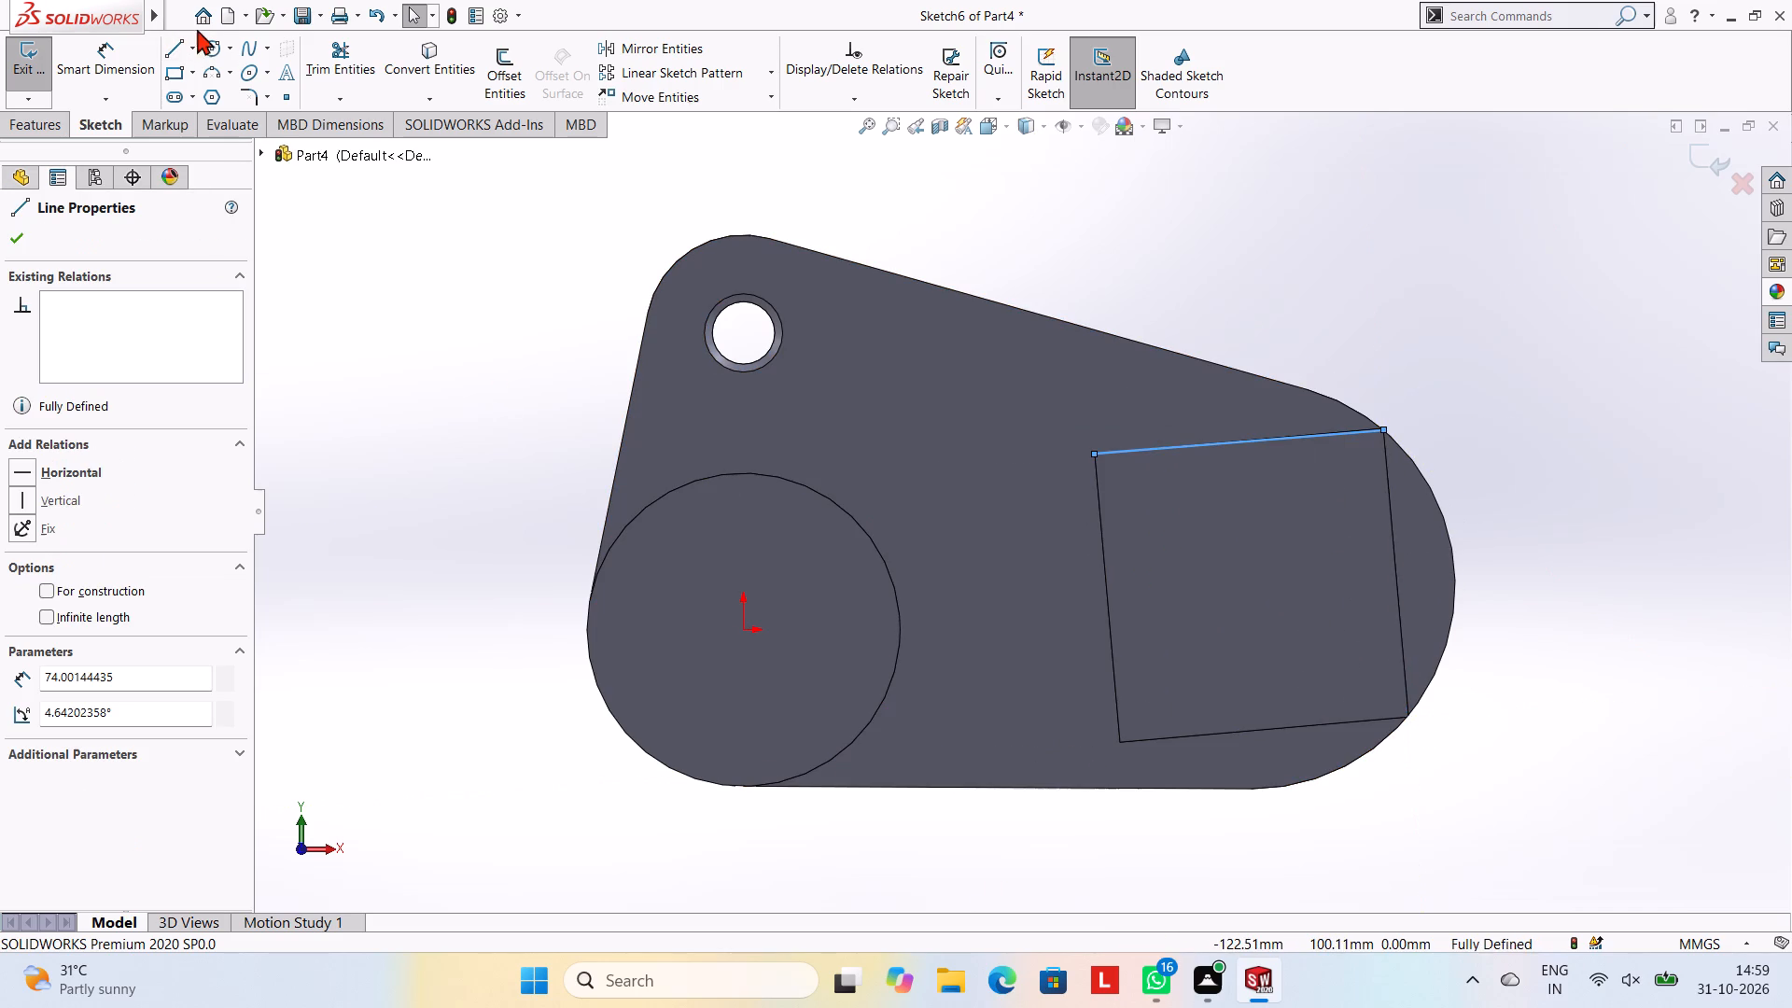
# Trace the square's other three edges with connected lines, starting with the 74 mm side nearest the round boss, to close the profile.
pyautogui.click(167, 54)
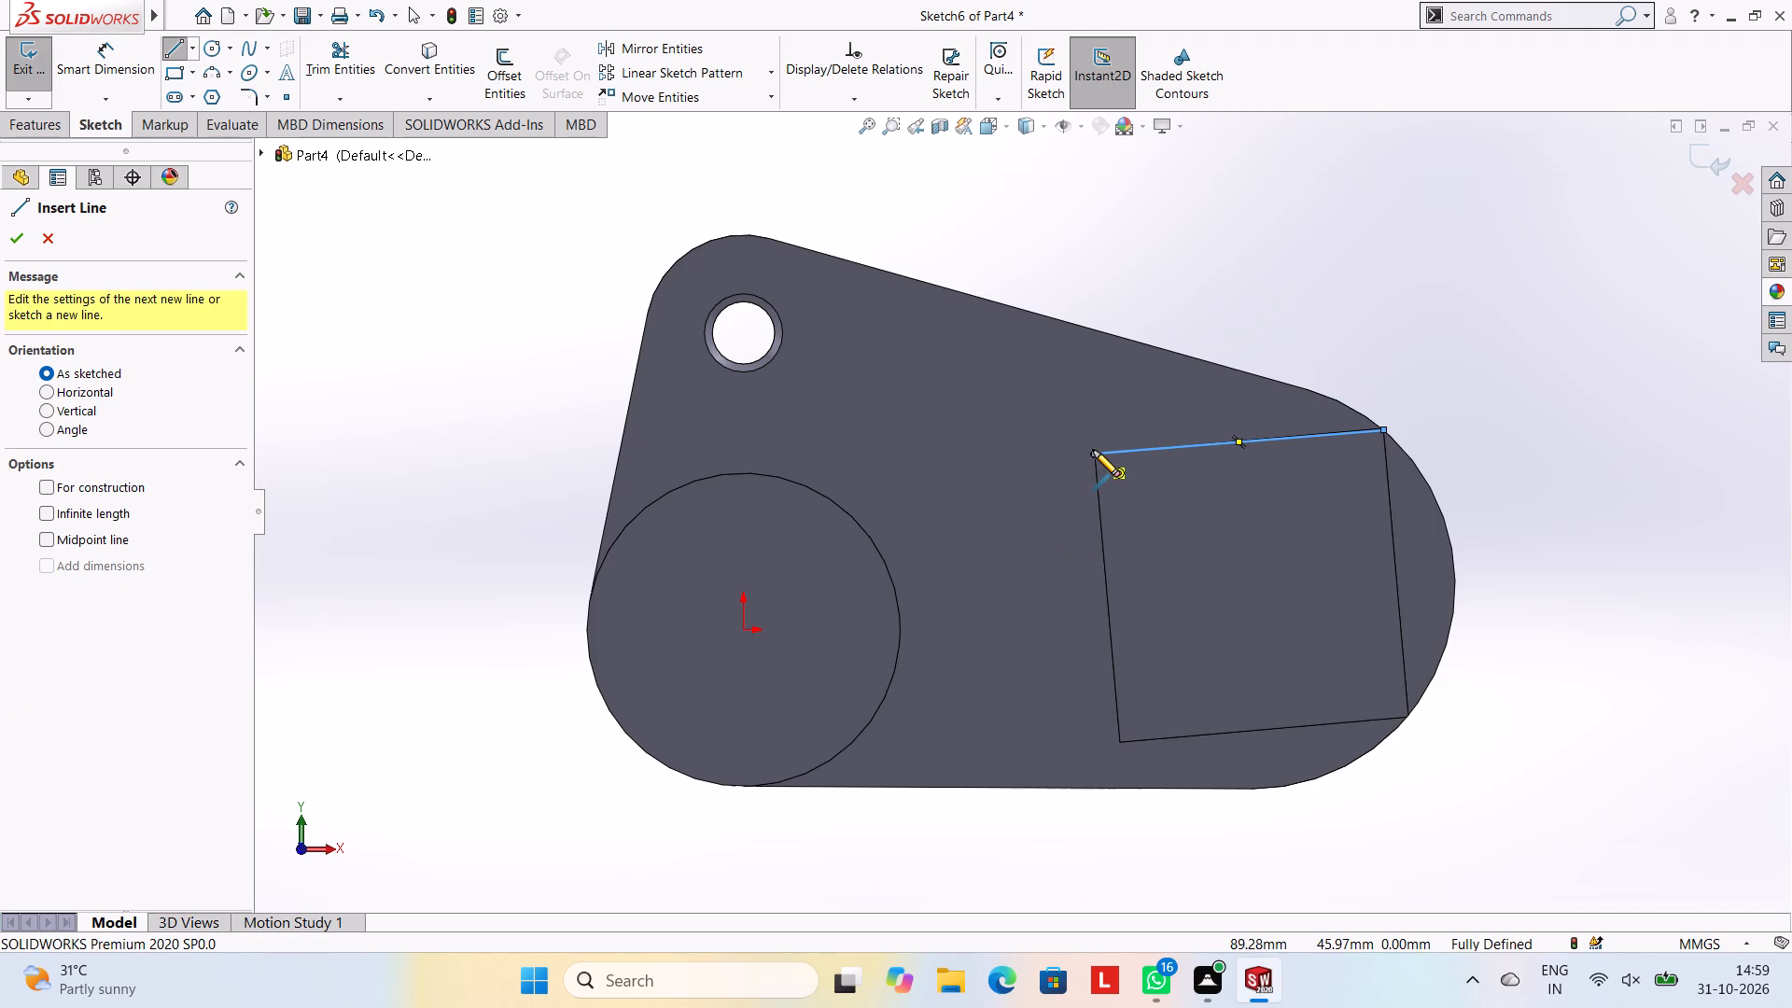
pyautogui.click(1095, 455)
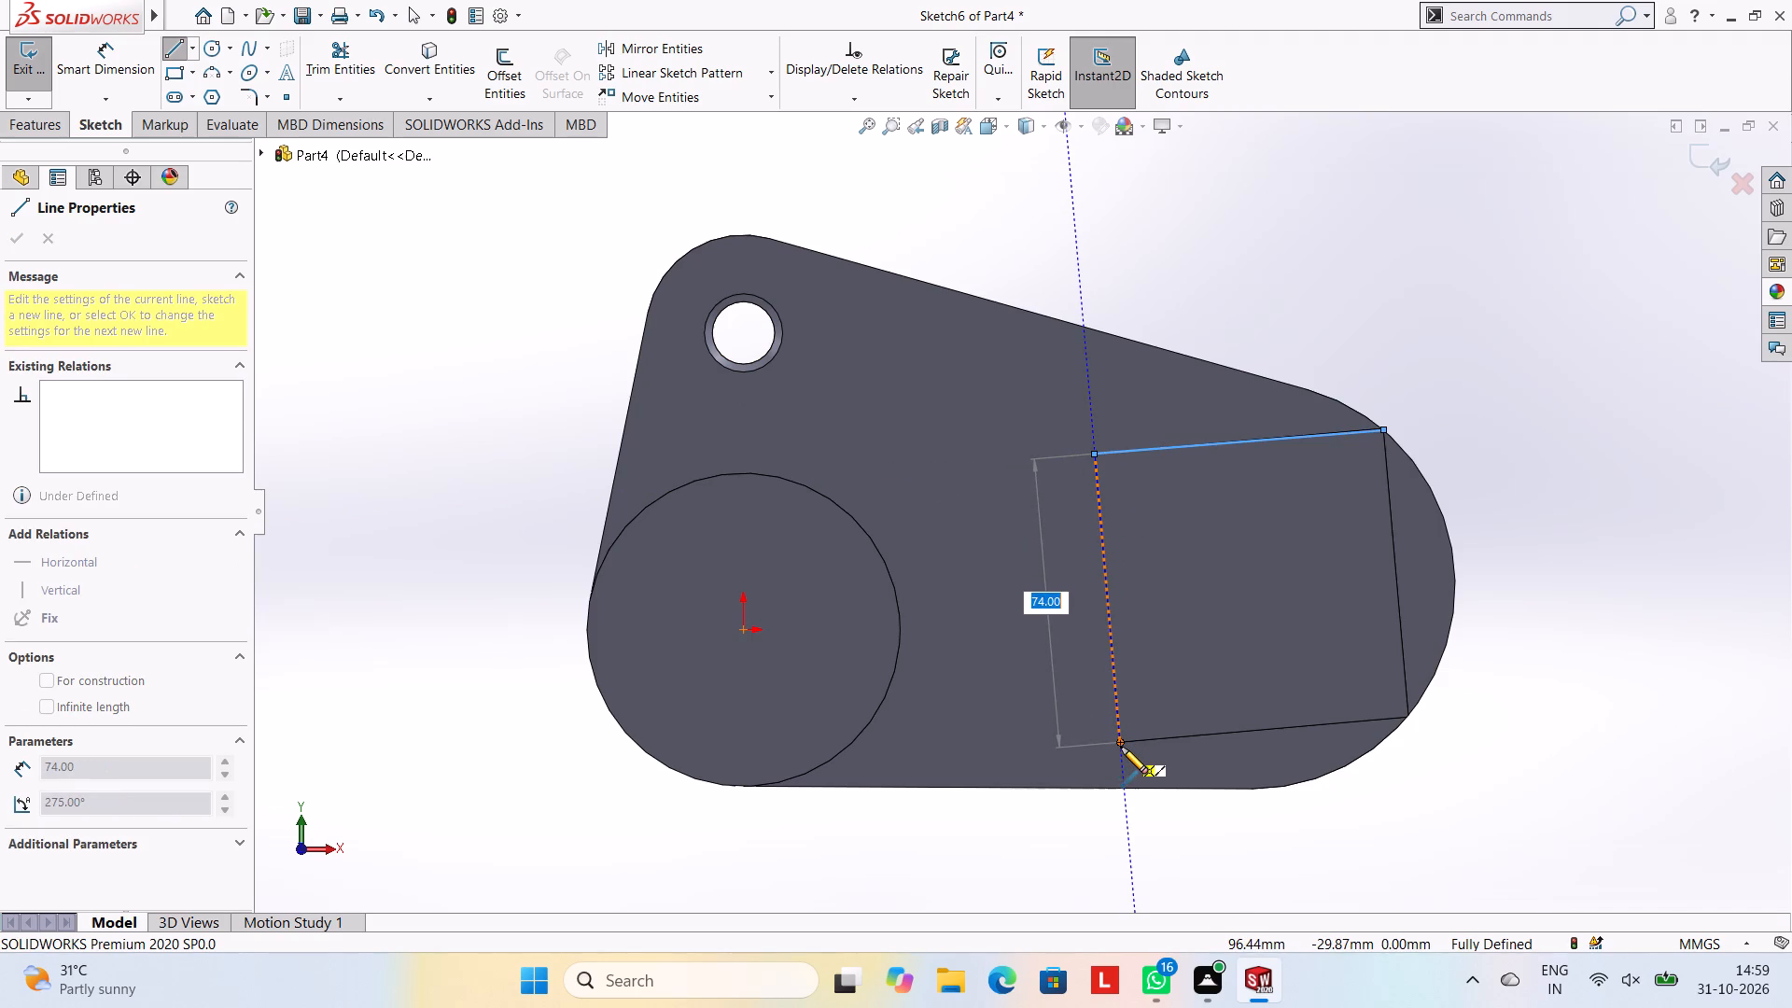
pyautogui.click(1119, 742)
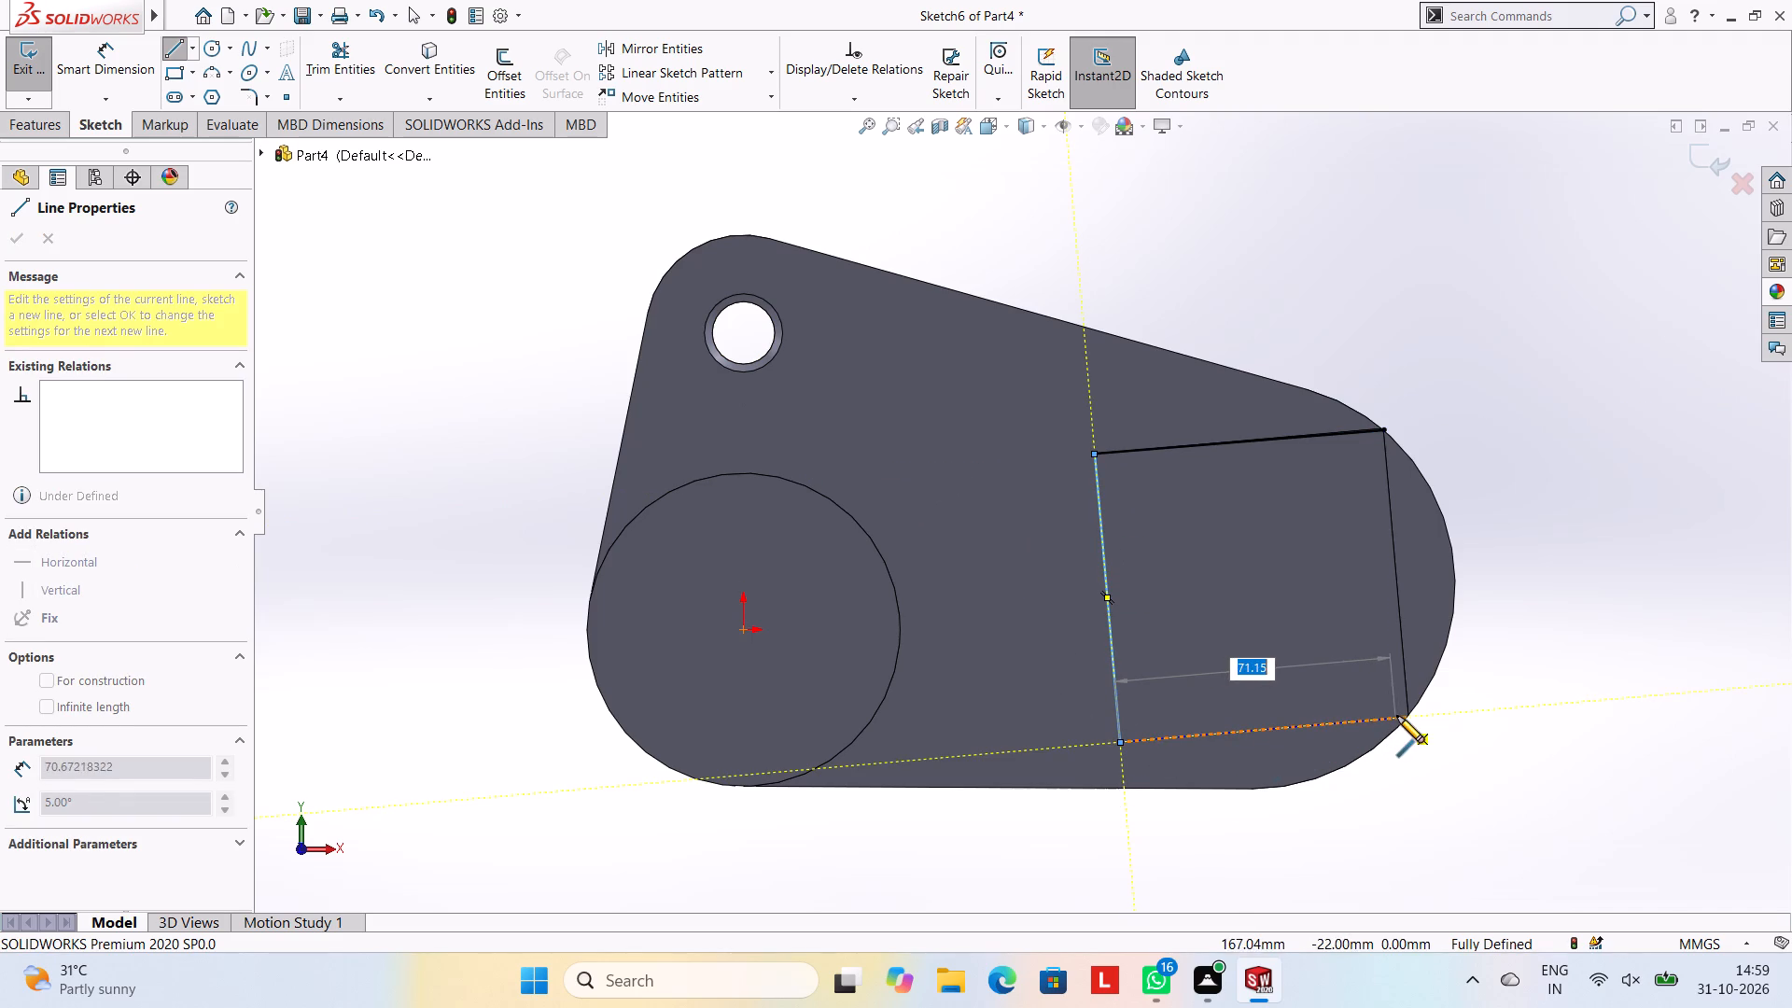
pyautogui.click(1407, 716)
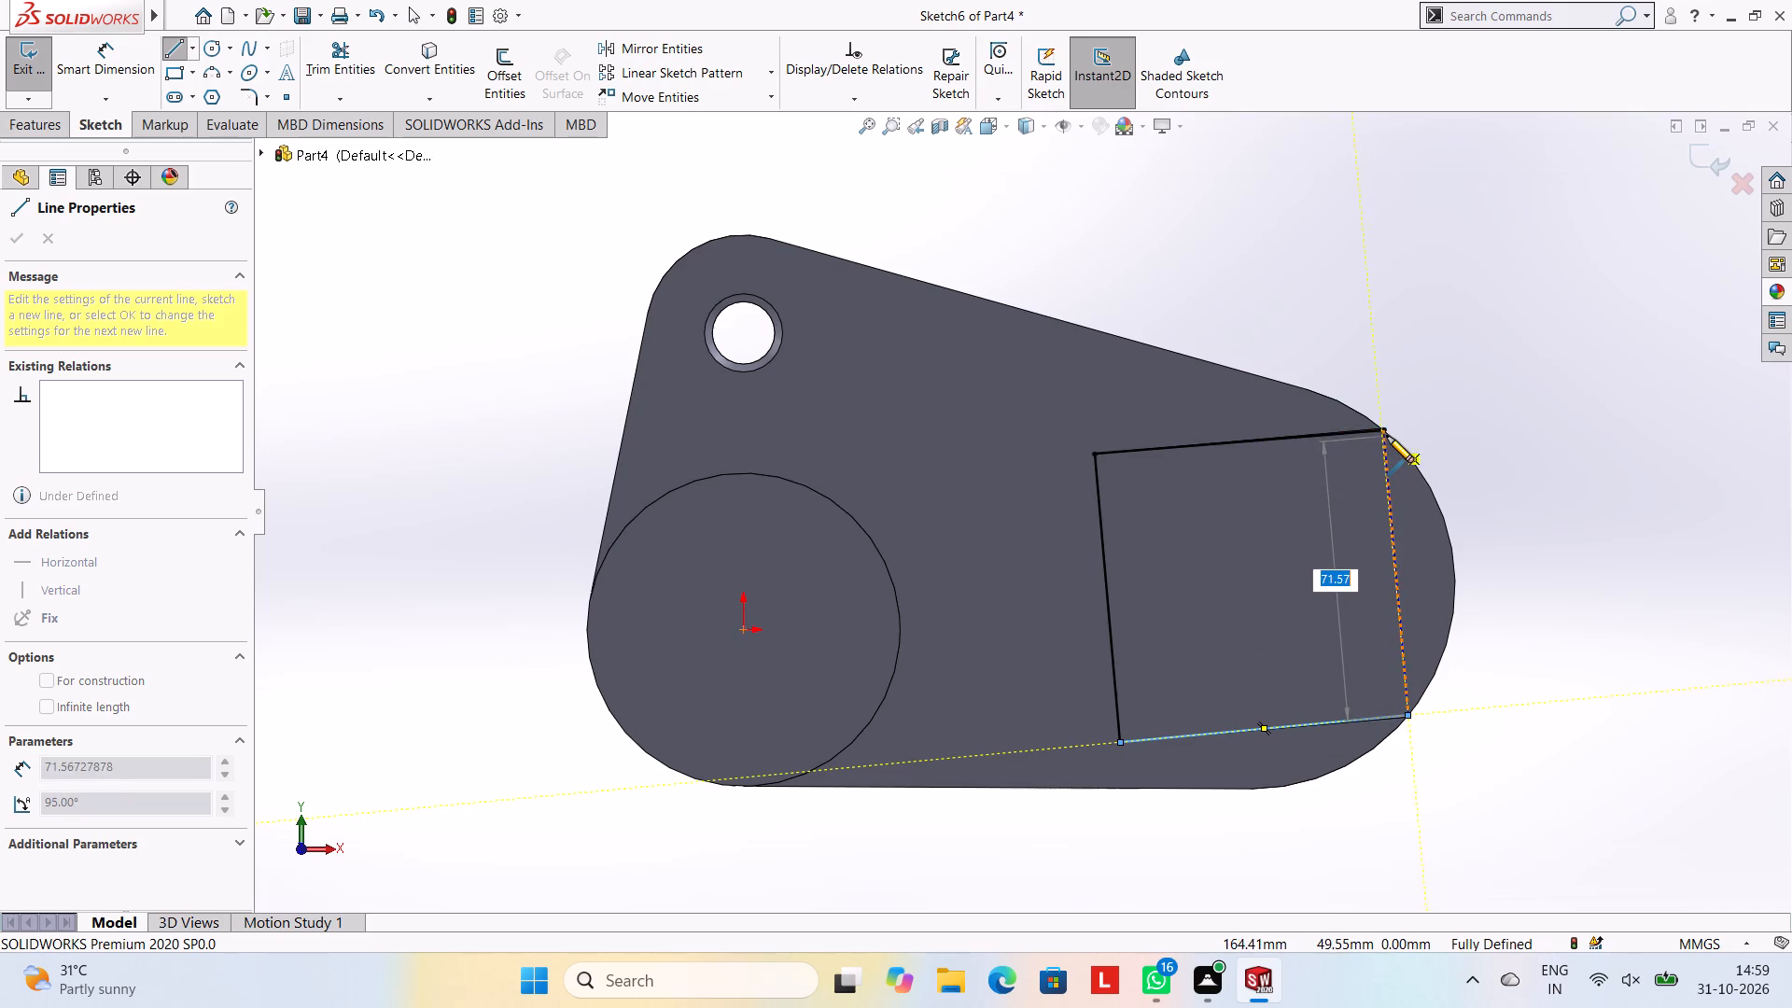
pyautogui.click(1385, 430)
pyautogui.press('Escape')
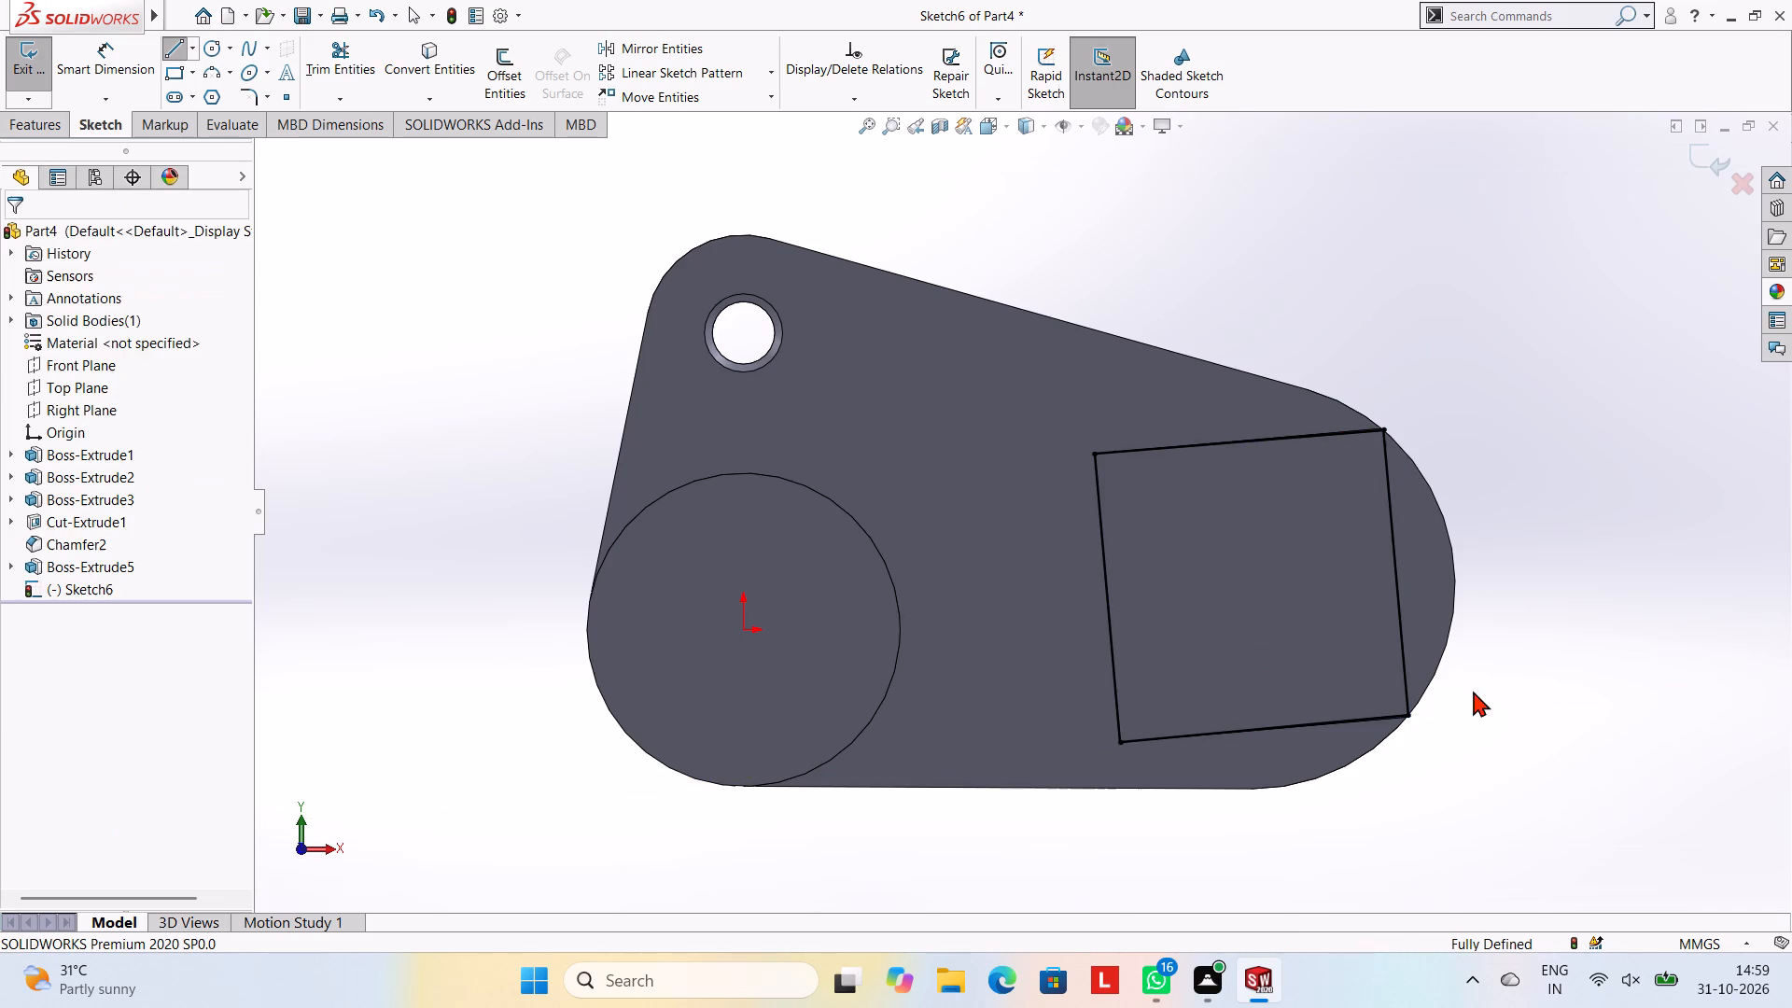
pyautogui.press('Escape')
pyautogui.press('Escape')
pyautogui.press('Escape')
# Extrude the traced square as a blind boss 60 mm deep, with the direction reversed to run back through the plate.
pyautogui.click(56, 122)
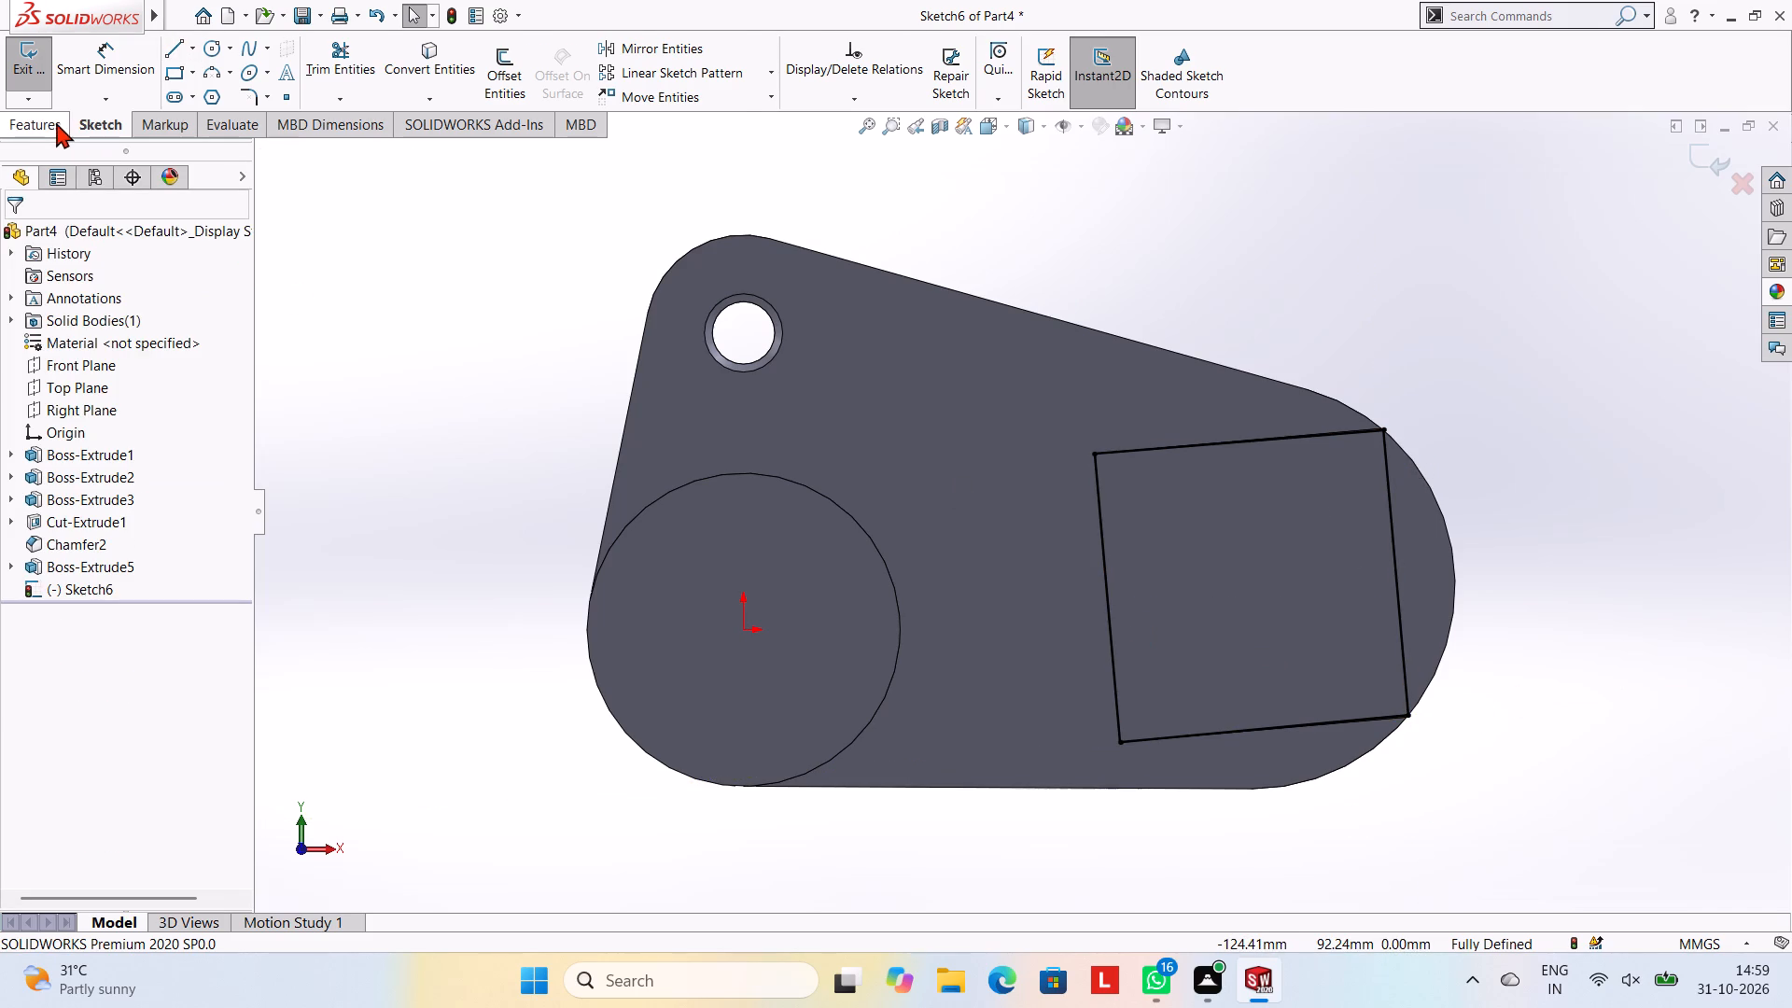
pyautogui.click(47, 67)
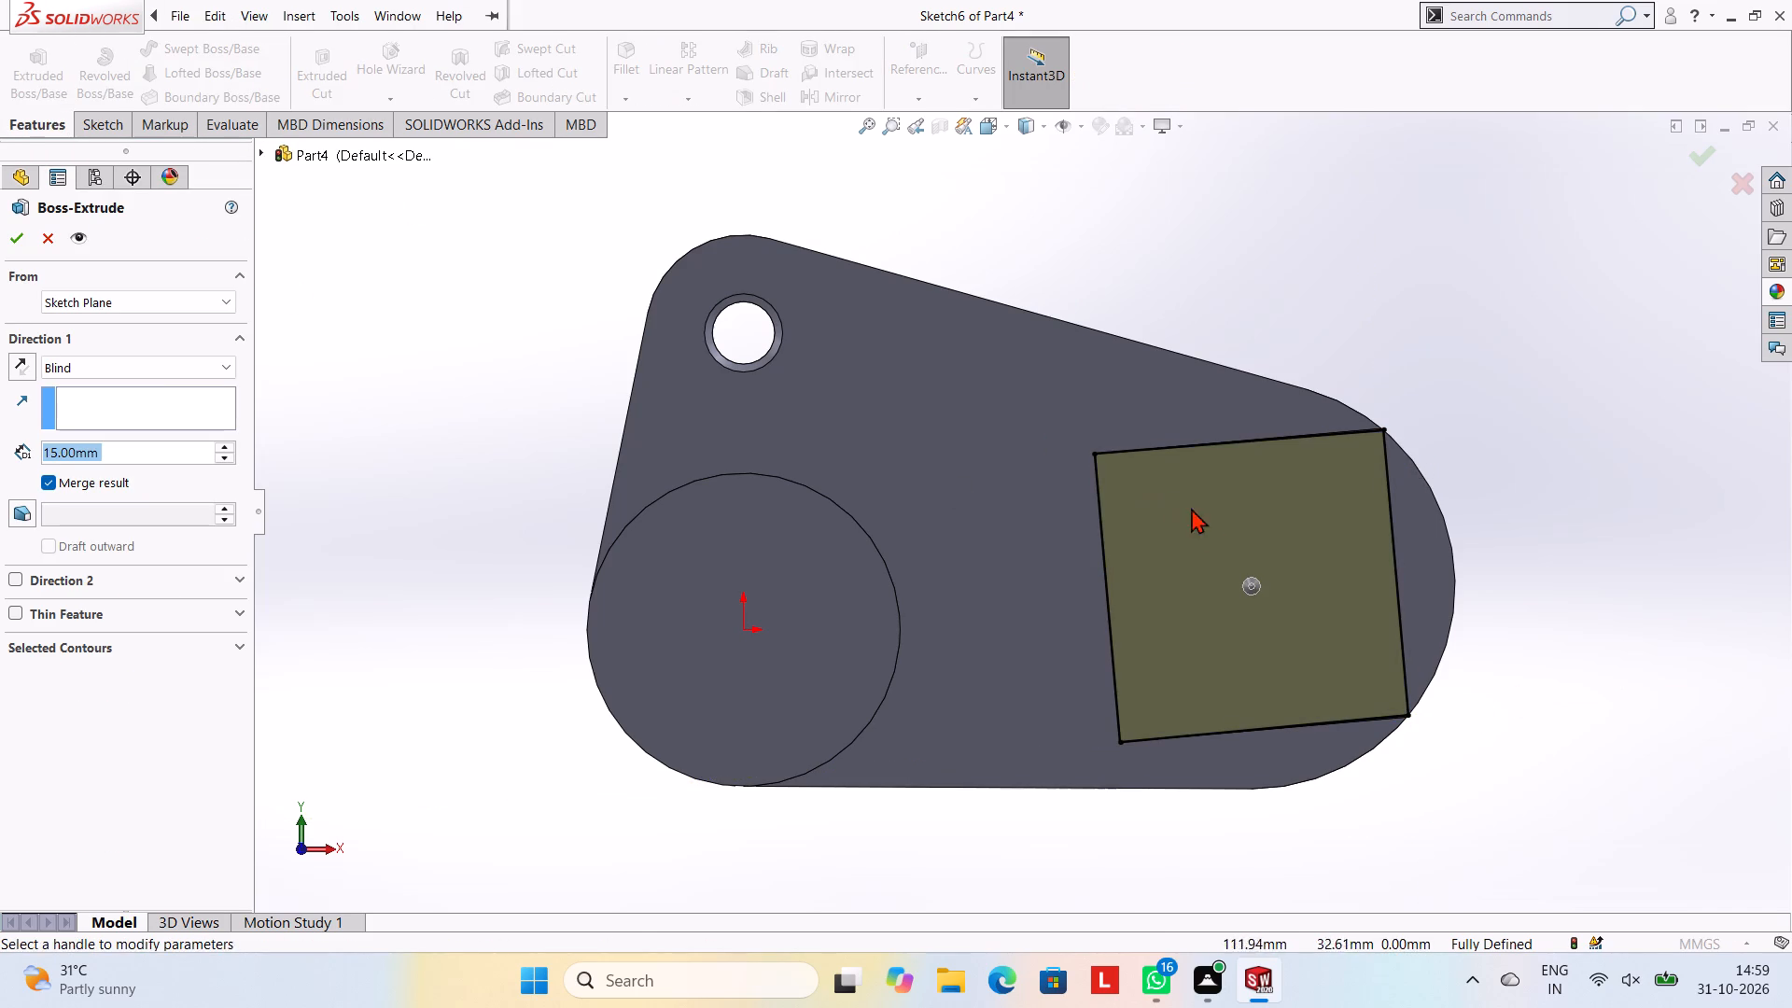
pyautogui.moveTo(1278, 650); pyautogui.dragTo(1262, 320, button='middle')
pyautogui.click(34, 354)
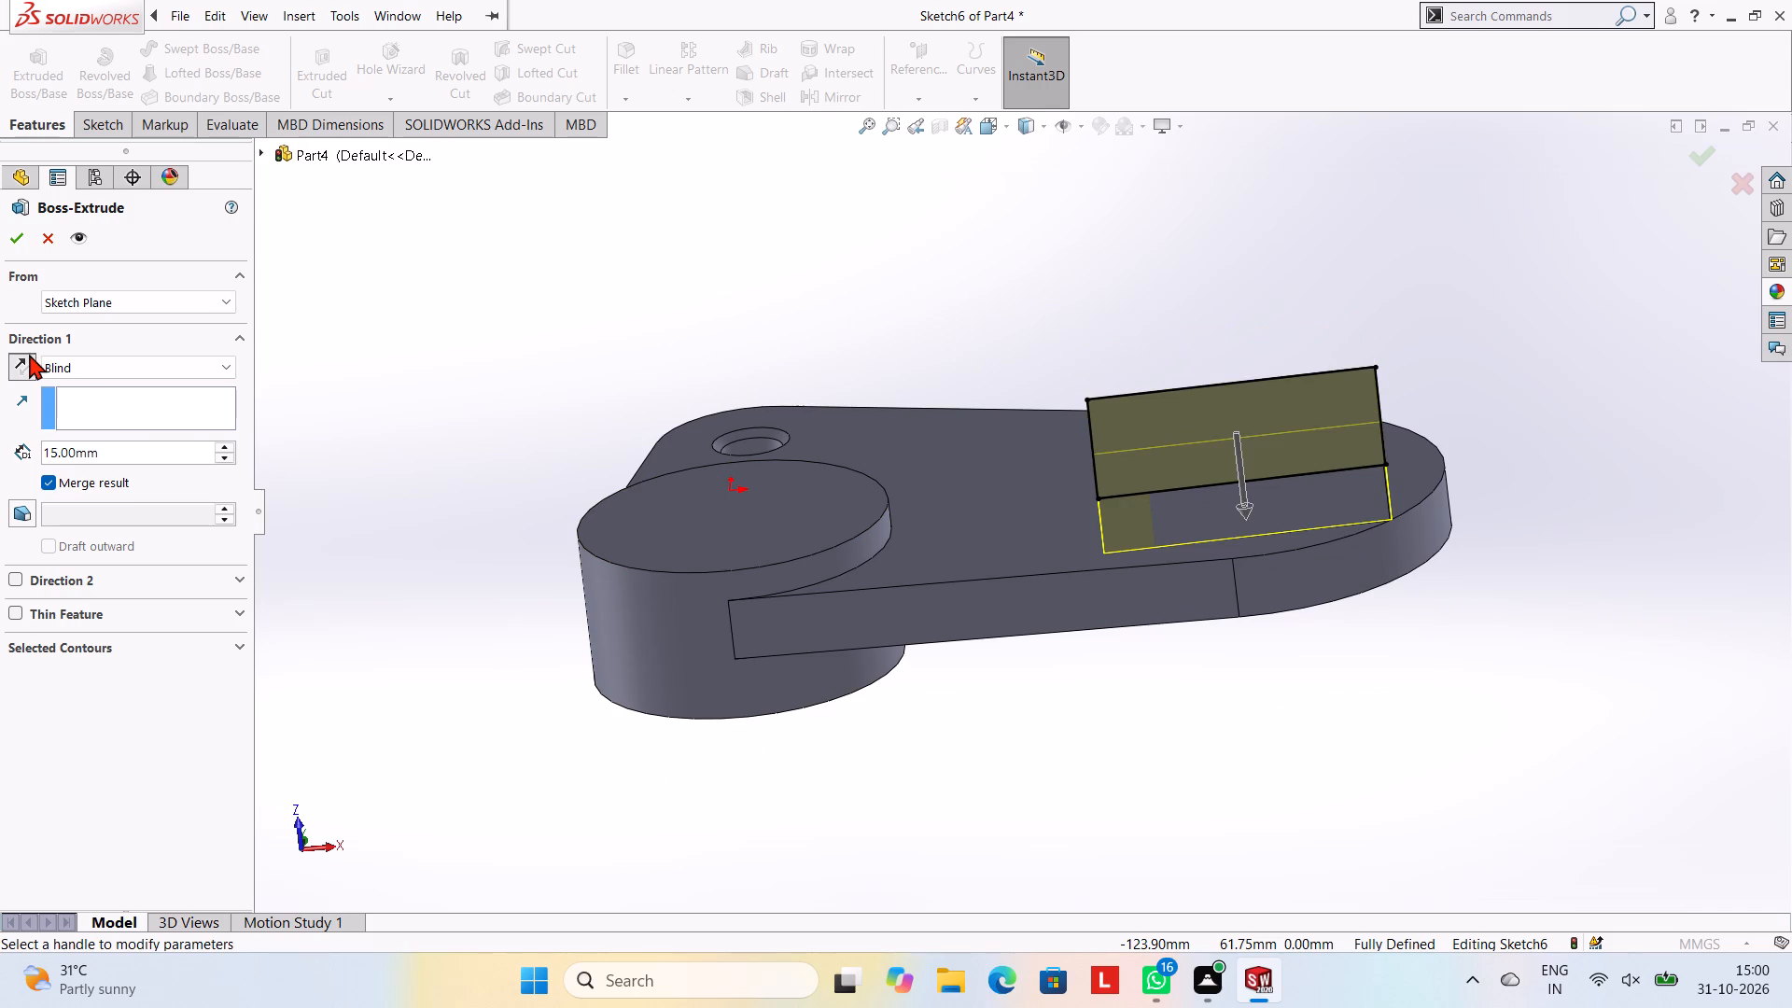
pyautogui.click(164, 464)
pyautogui.click(155, 455)
pyautogui.press('BackSpace')
pyautogui.press('BackSpace')
pyautogui.press('BackSpace')
pyautogui.press('BackSpace')
pyautogui.press('BackSpace')
pyautogui.press('BackSpace')
pyautogui.press('BackSpace')
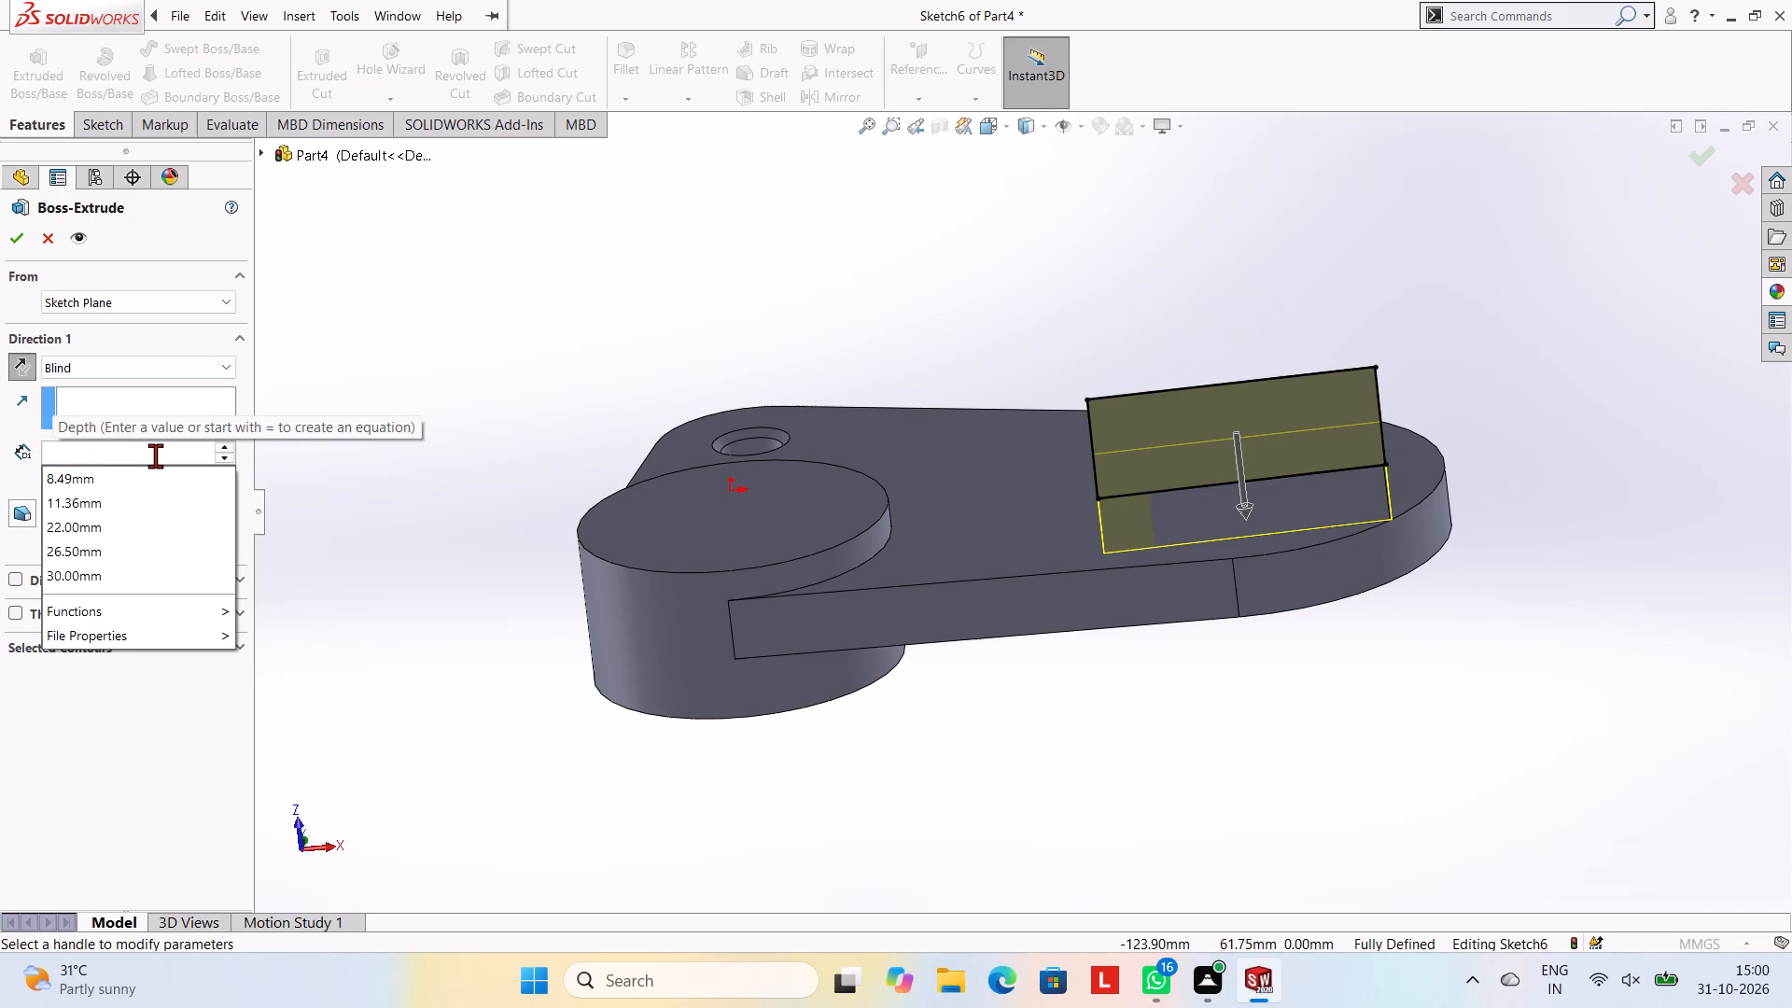
pyautogui.write('60')
pyautogui.press('Return')
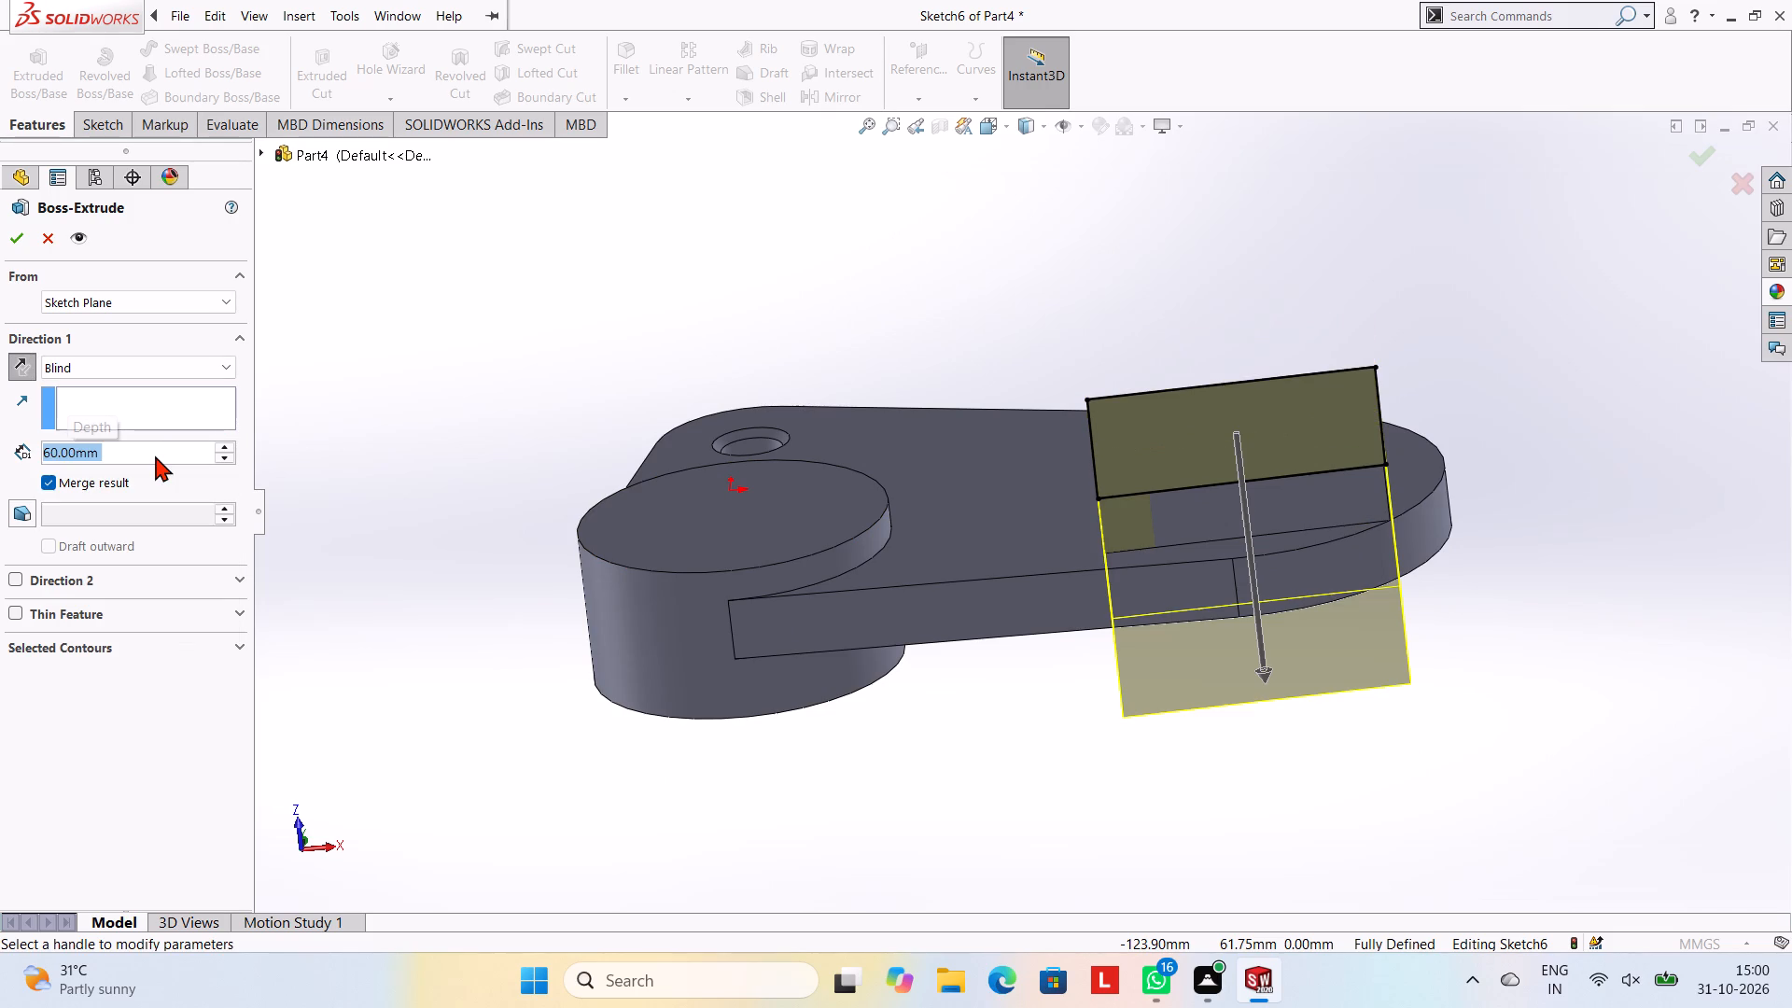
pyautogui.click(28, 237)
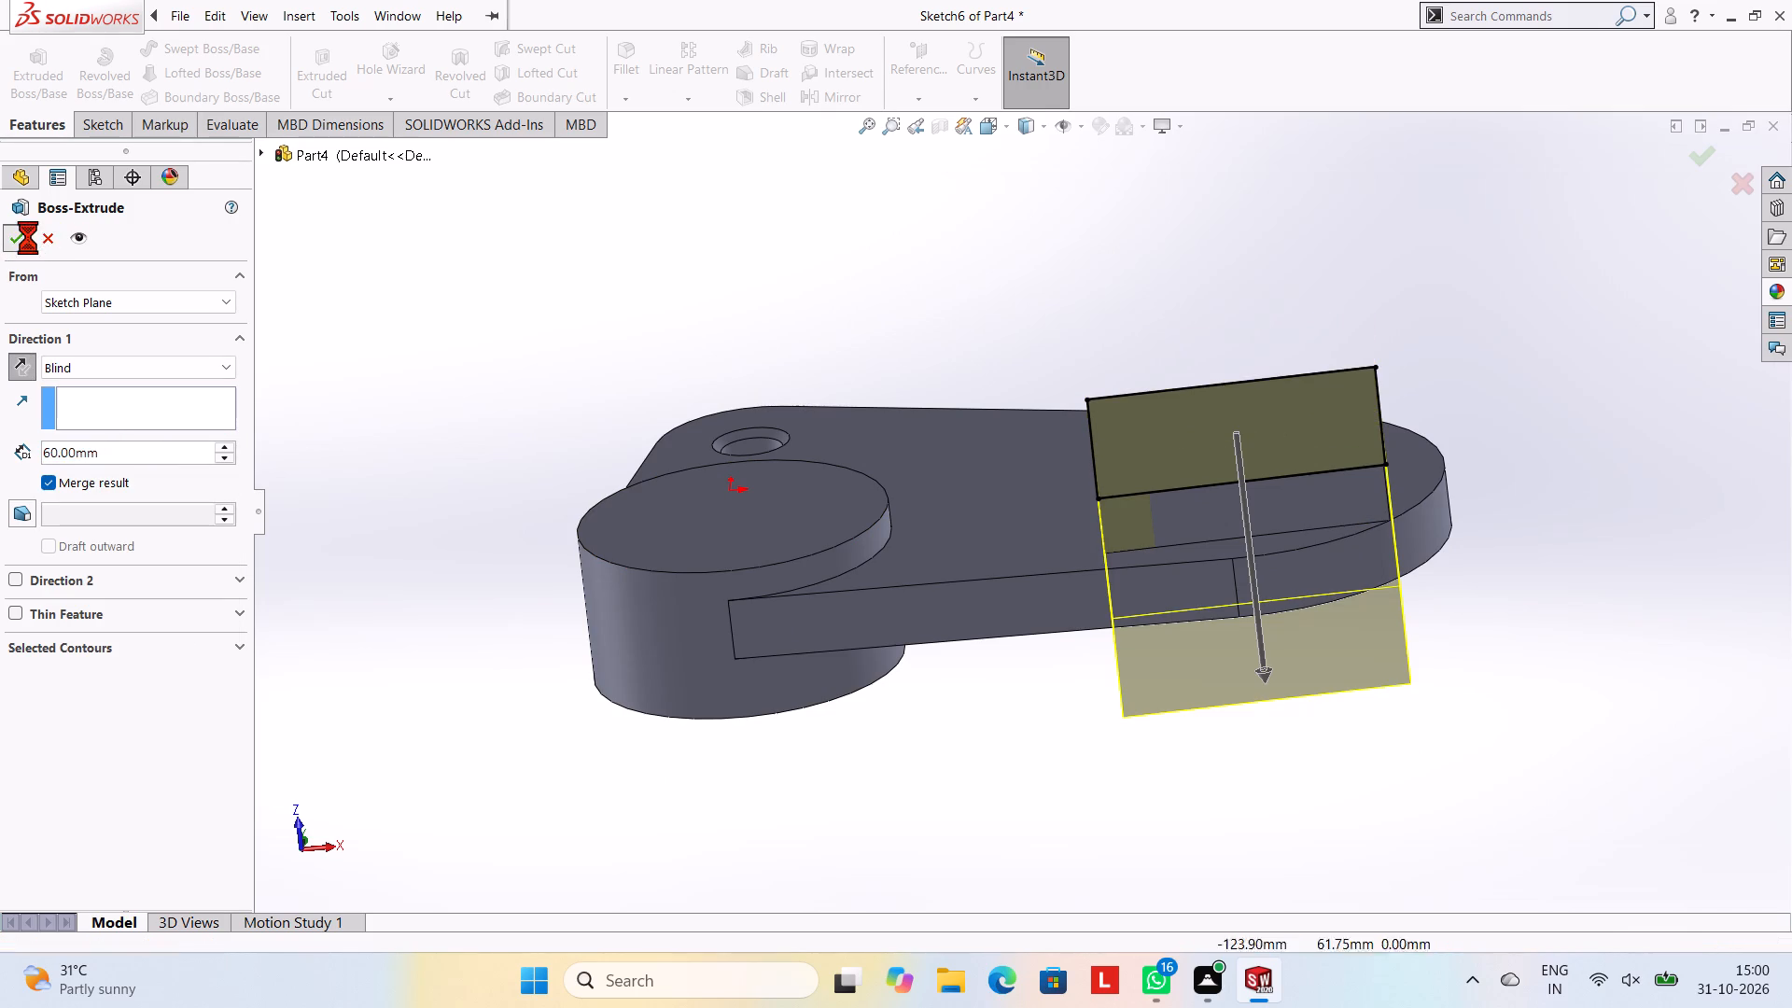
pyautogui.click(456, 330)
# Open a sketch on the square block's front face and draw a 25 mm radius circle about 37 mm in from its upper edge.
pyautogui.moveTo(905, 401); pyautogui.dragTo(918, 450, button='middle')
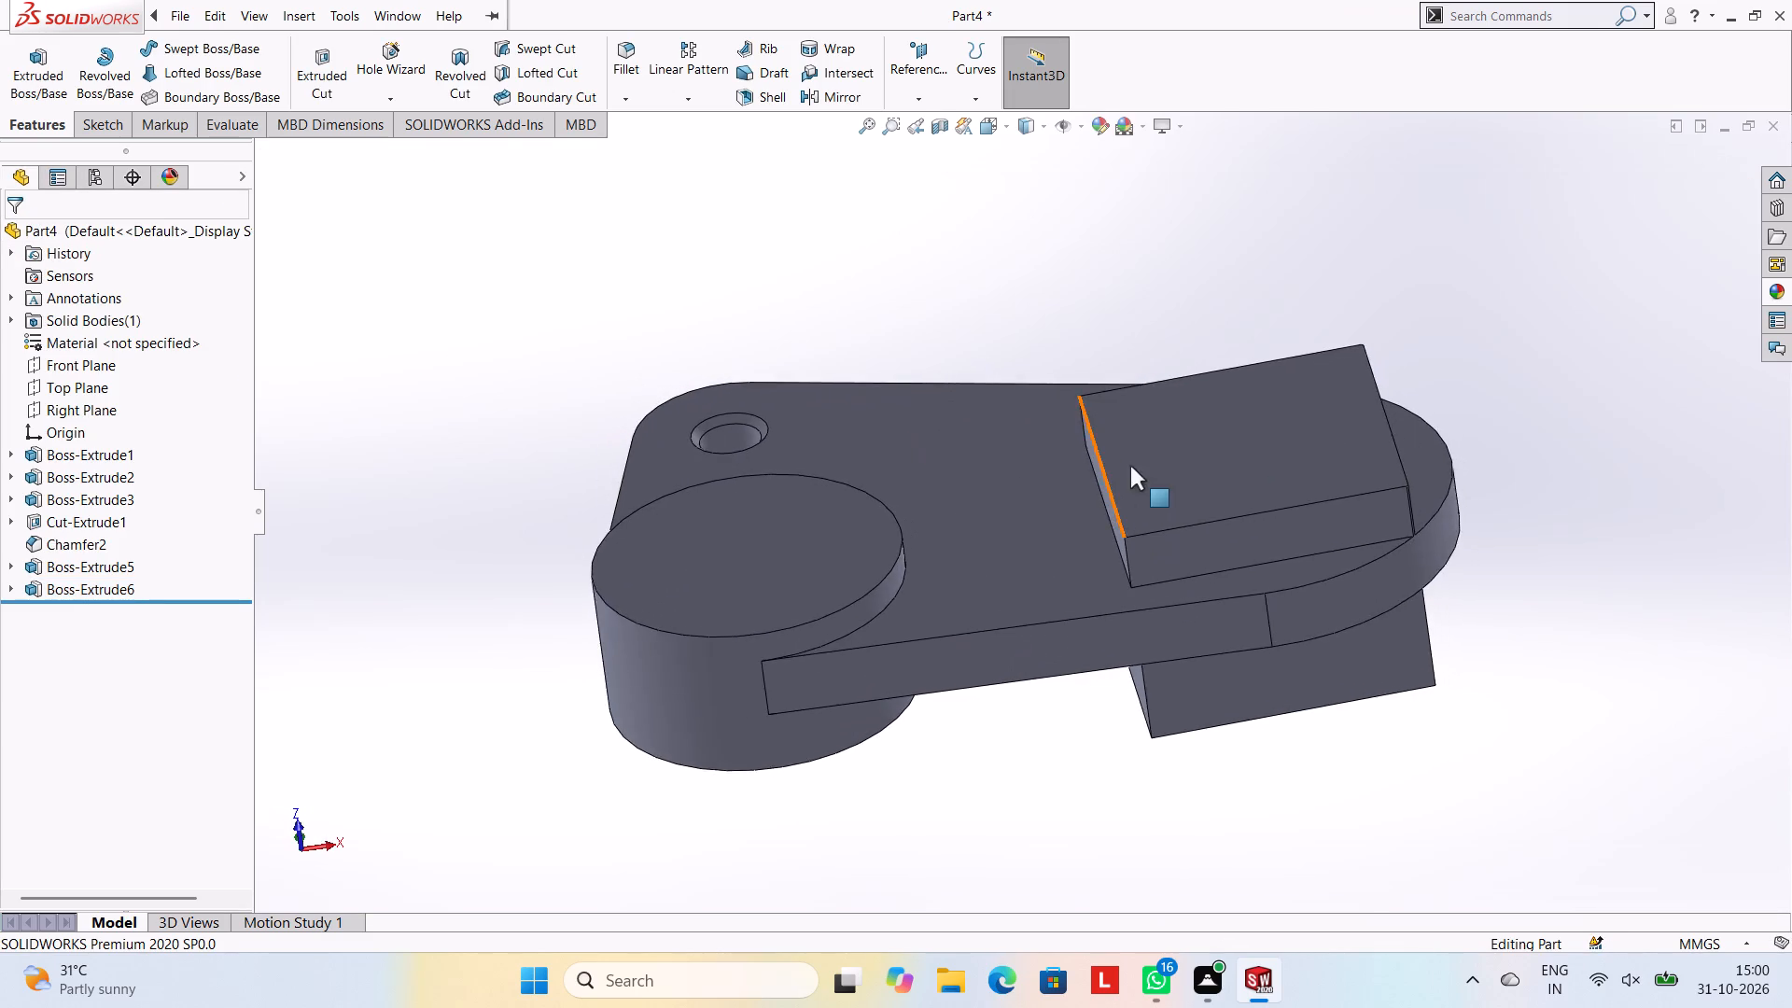
pyautogui.scroll(1, 1130, 466)
pyautogui.moveTo(1125, 430); pyautogui.dragTo(1138, 371, button='middle')
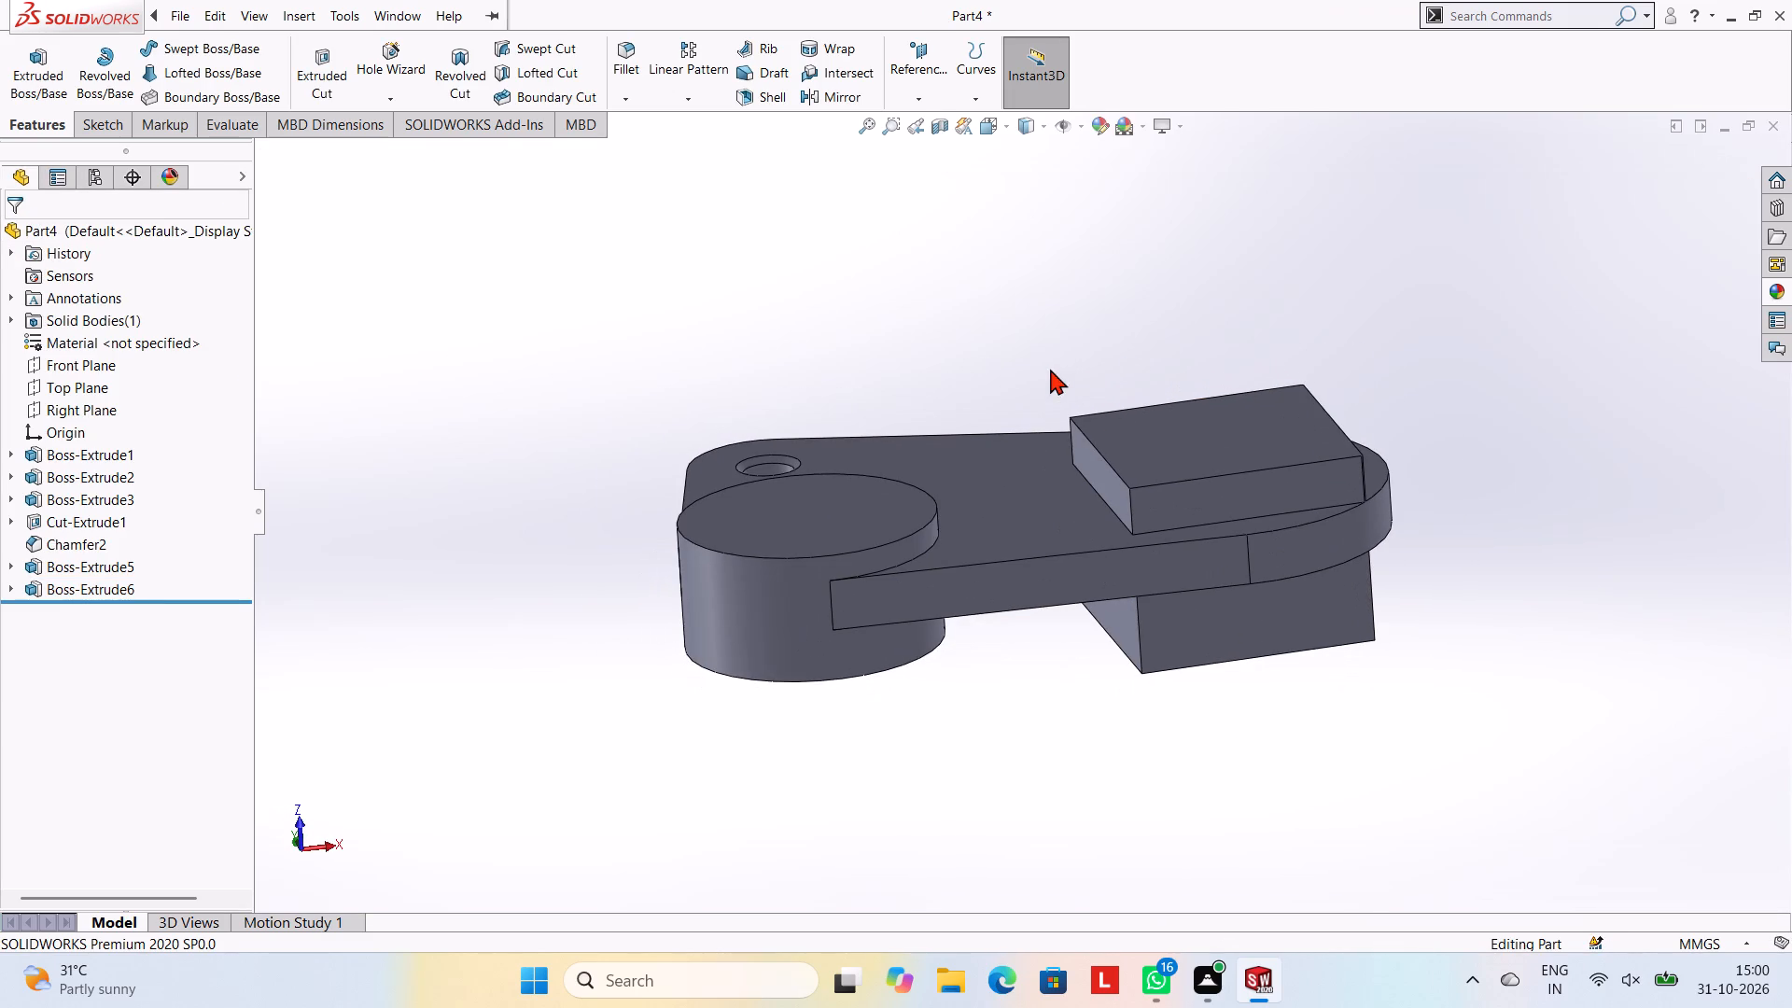
pyautogui.moveTo(1159, 361); pyautogui.dragTo(1085, 536, button='middle')
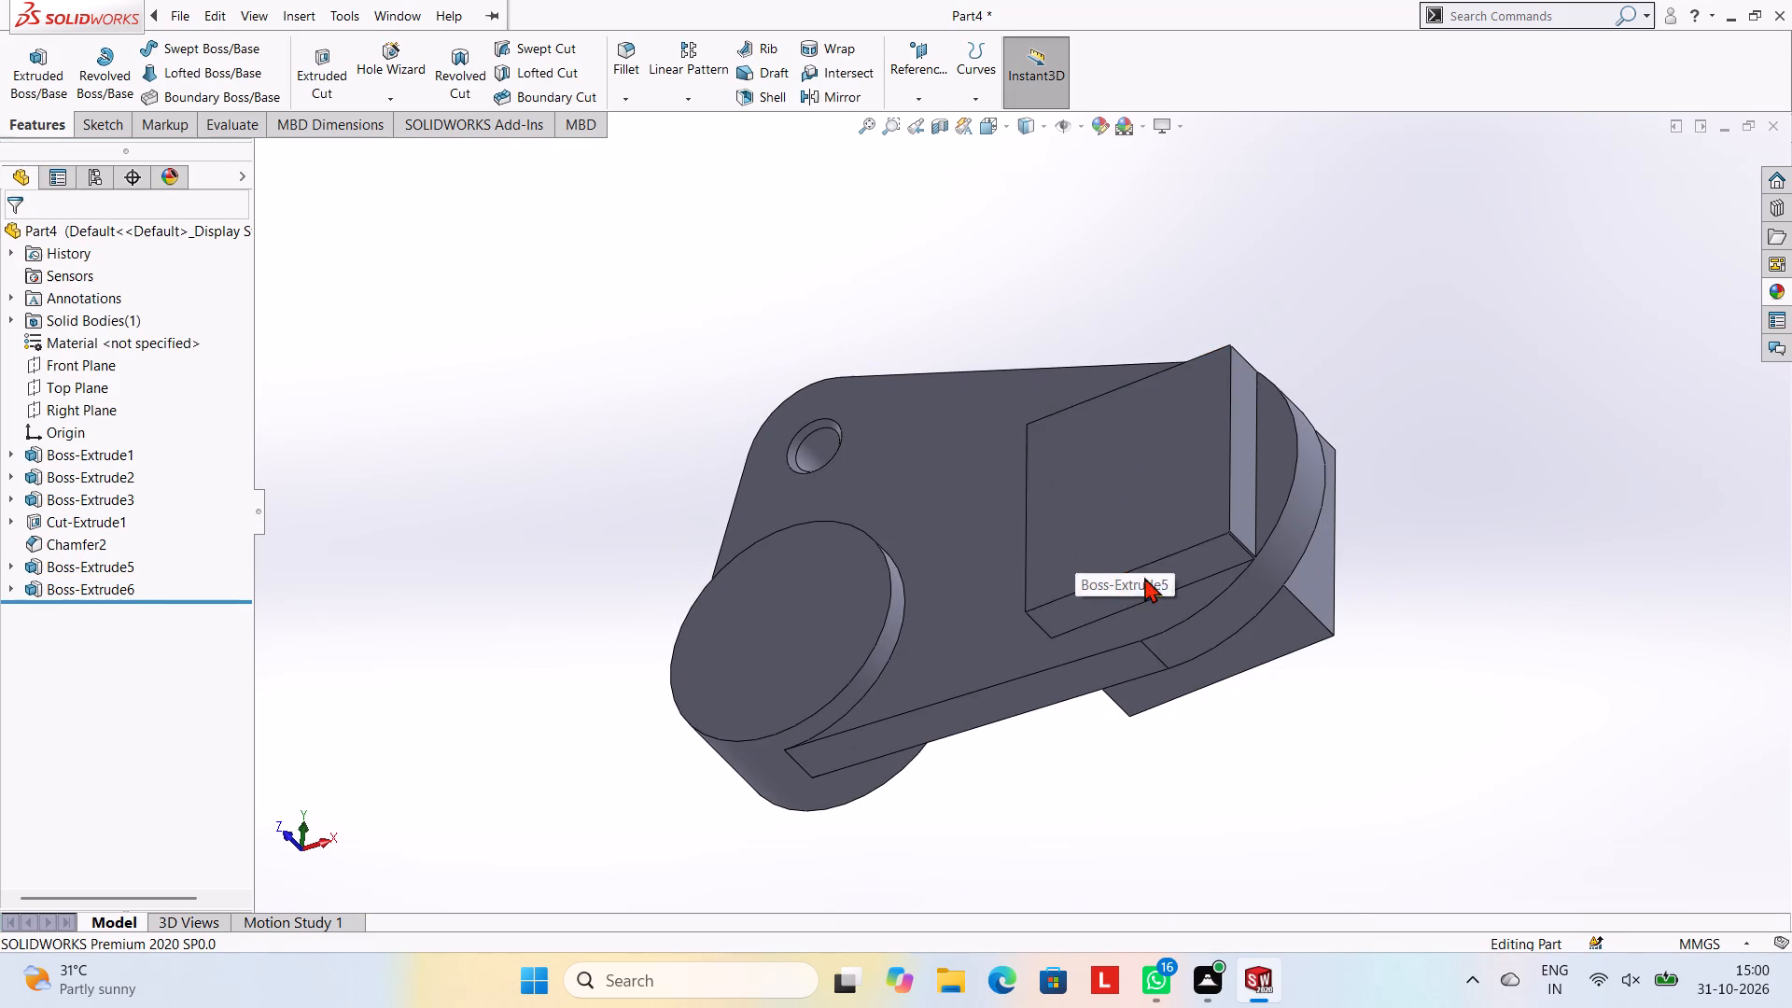
pyautogui.moveTo(1329, 346); pyautogui.dragTo(1375, 386, button='middle')
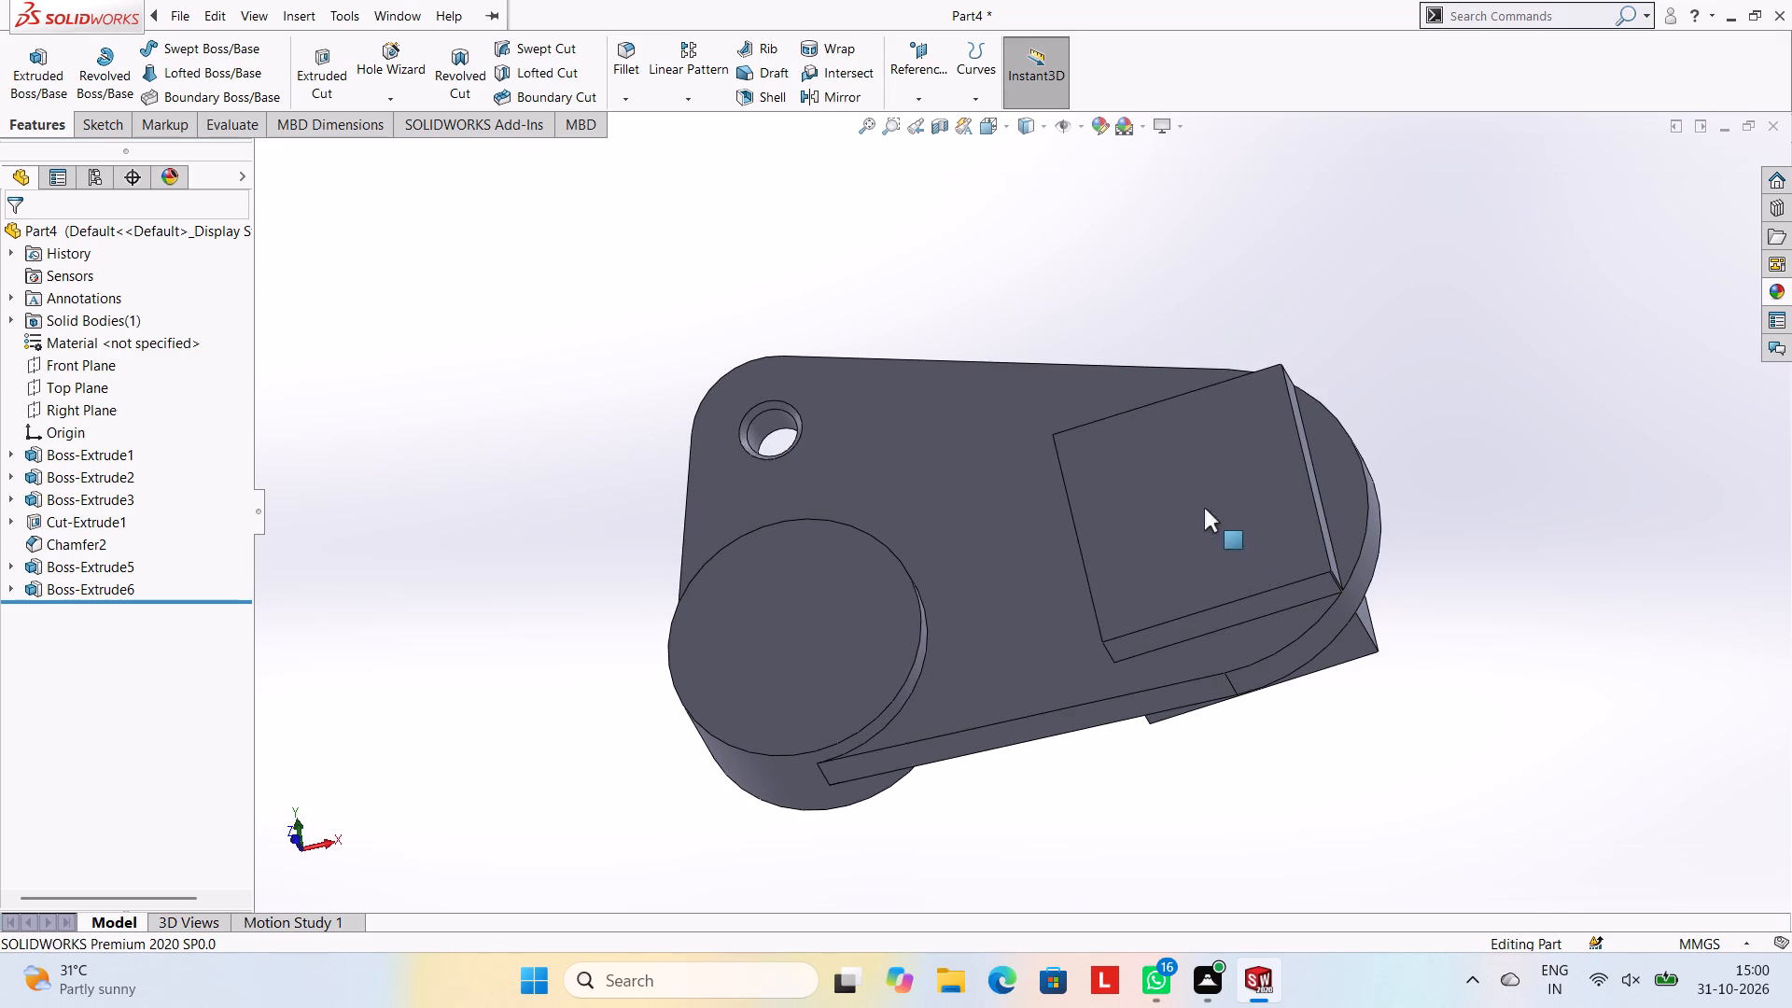
pyautogui.click(1204, 508)
pyautogui.click(1291, 458)
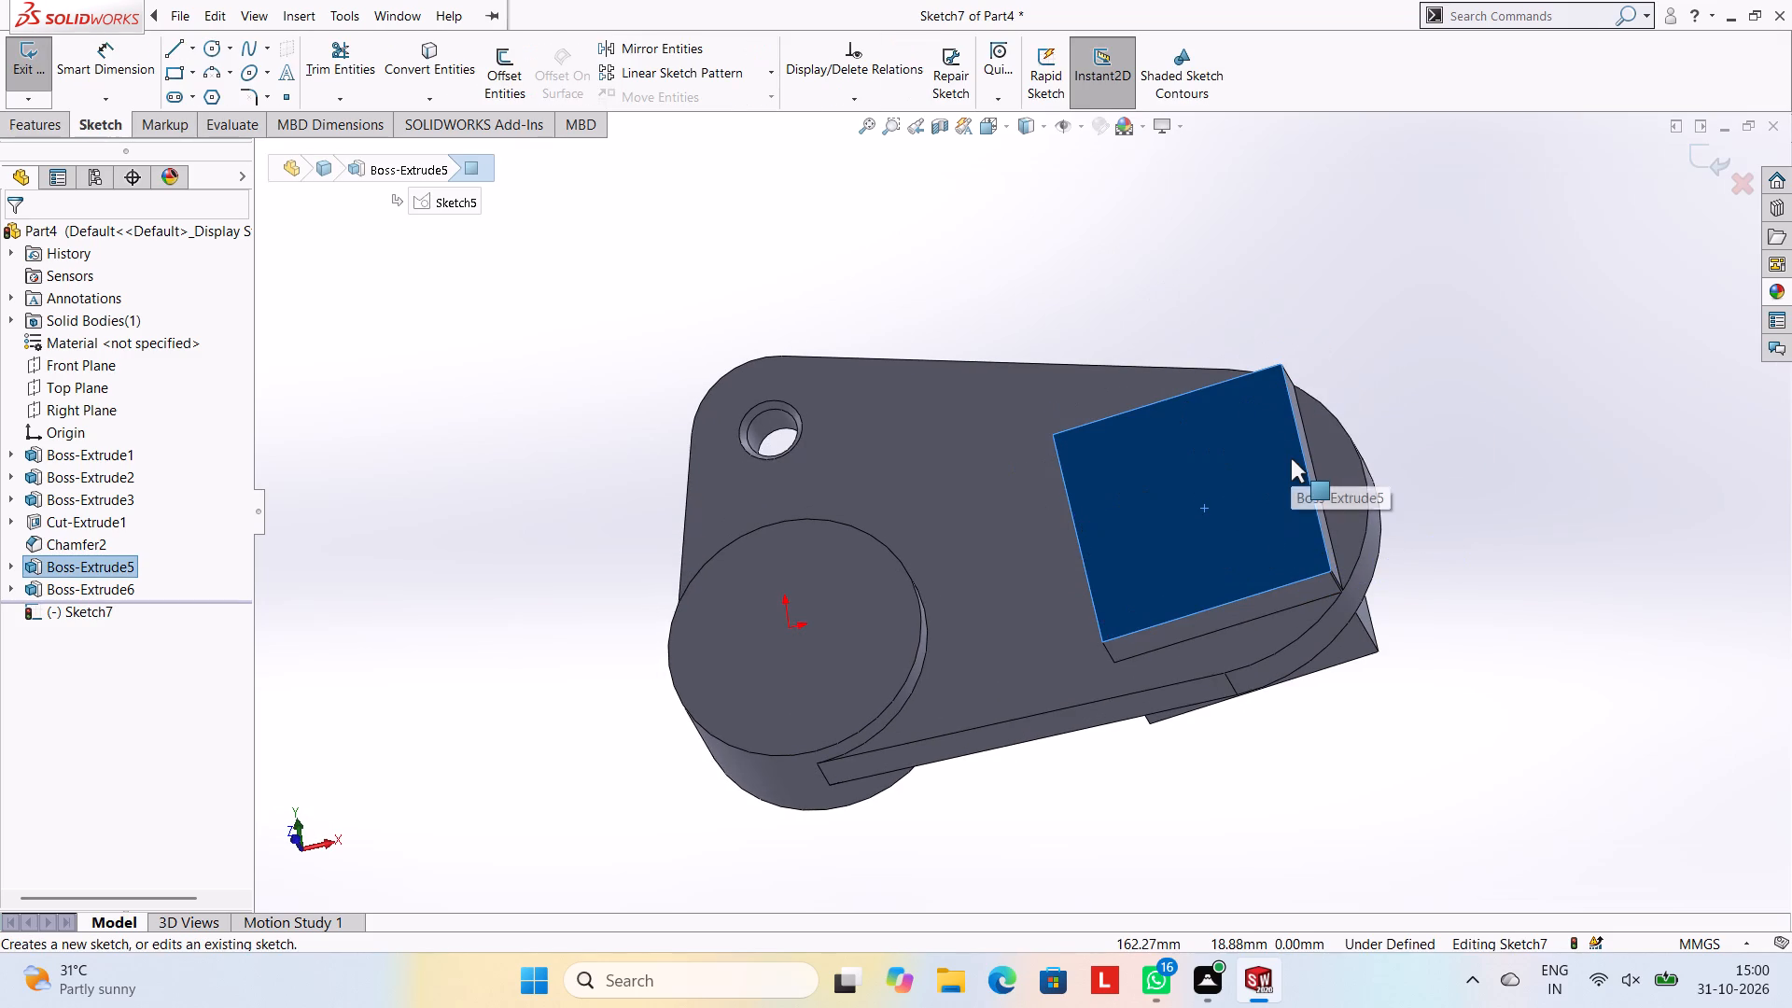
pyautogui.hotkey('ctrl', '8')
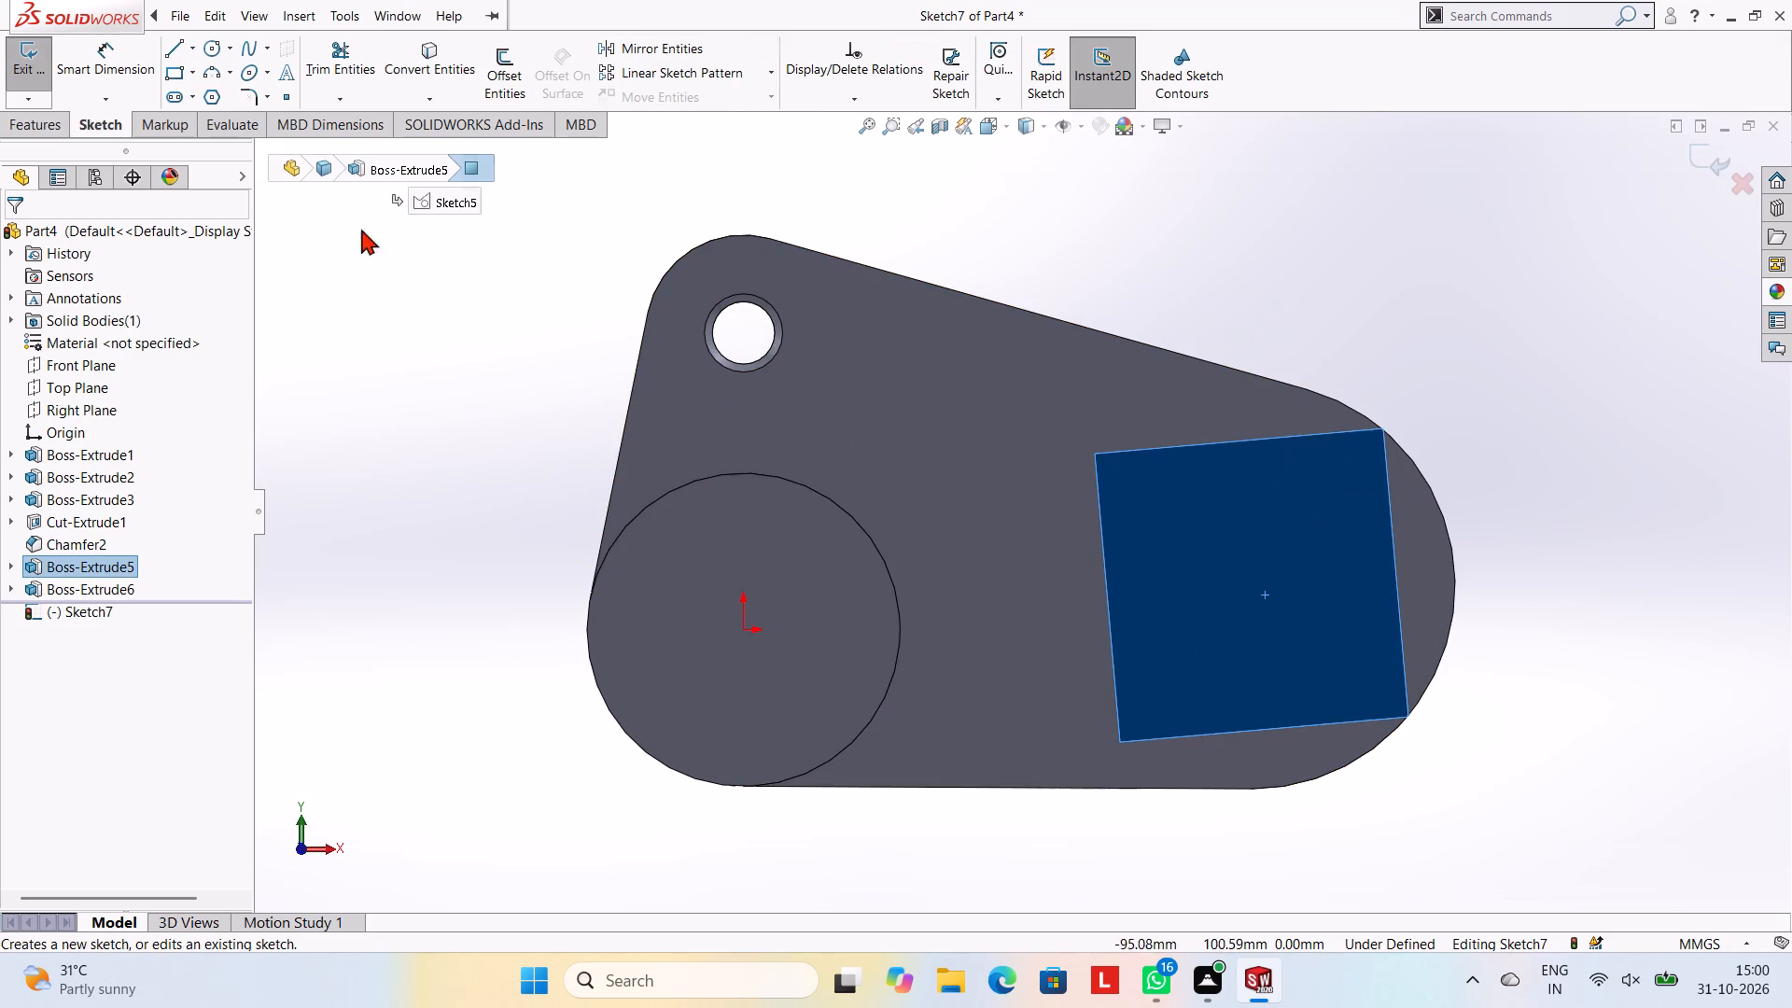
pyautogui.click(217, 50)
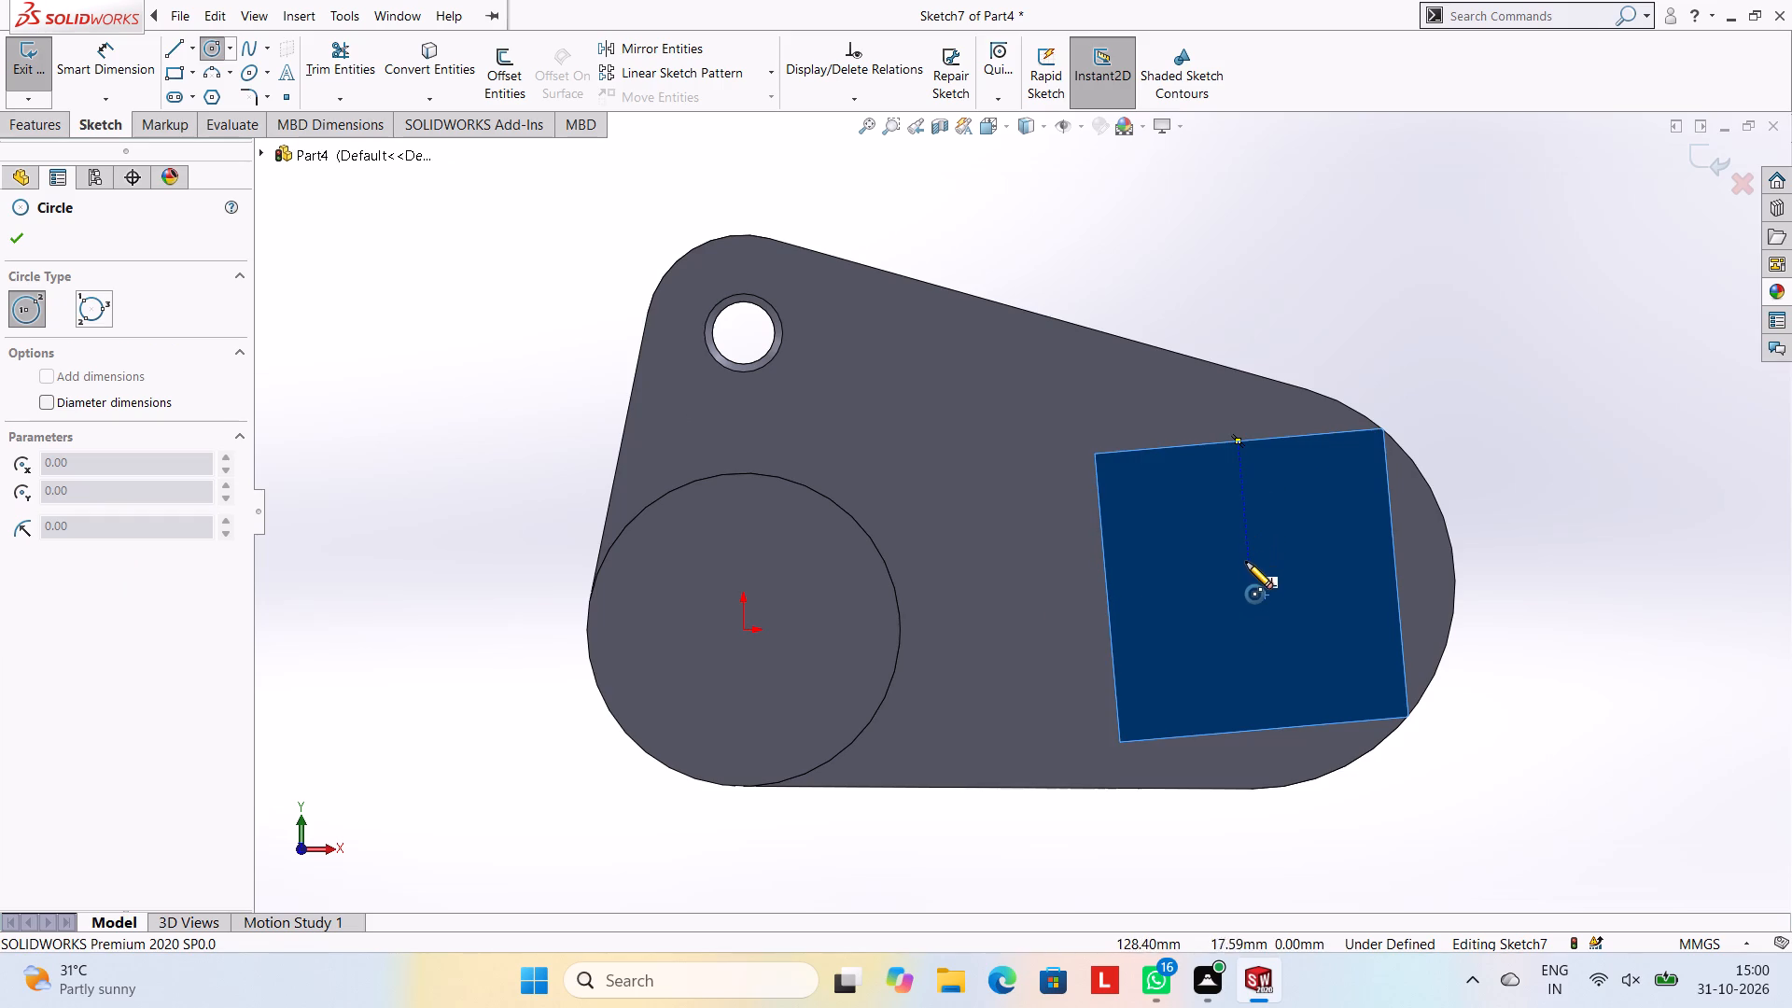
pyautogui.click(1249, 591)
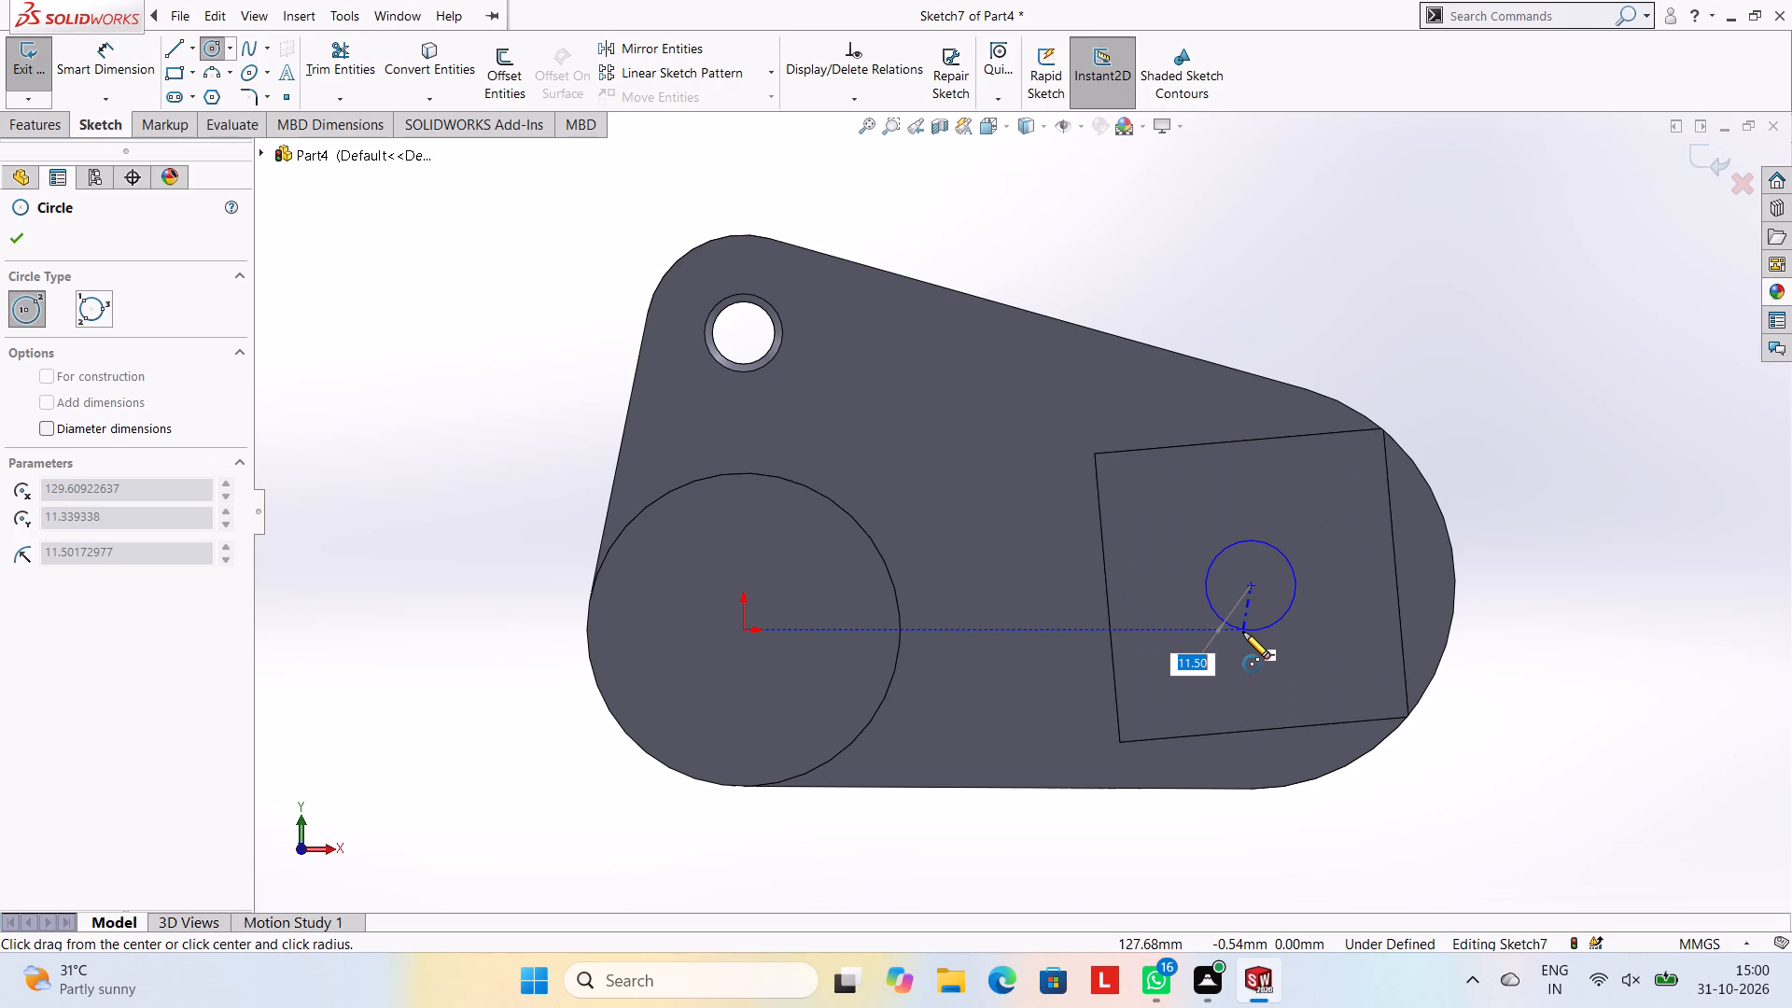
pyautogui.write('25')
pyautogui.press('Return')
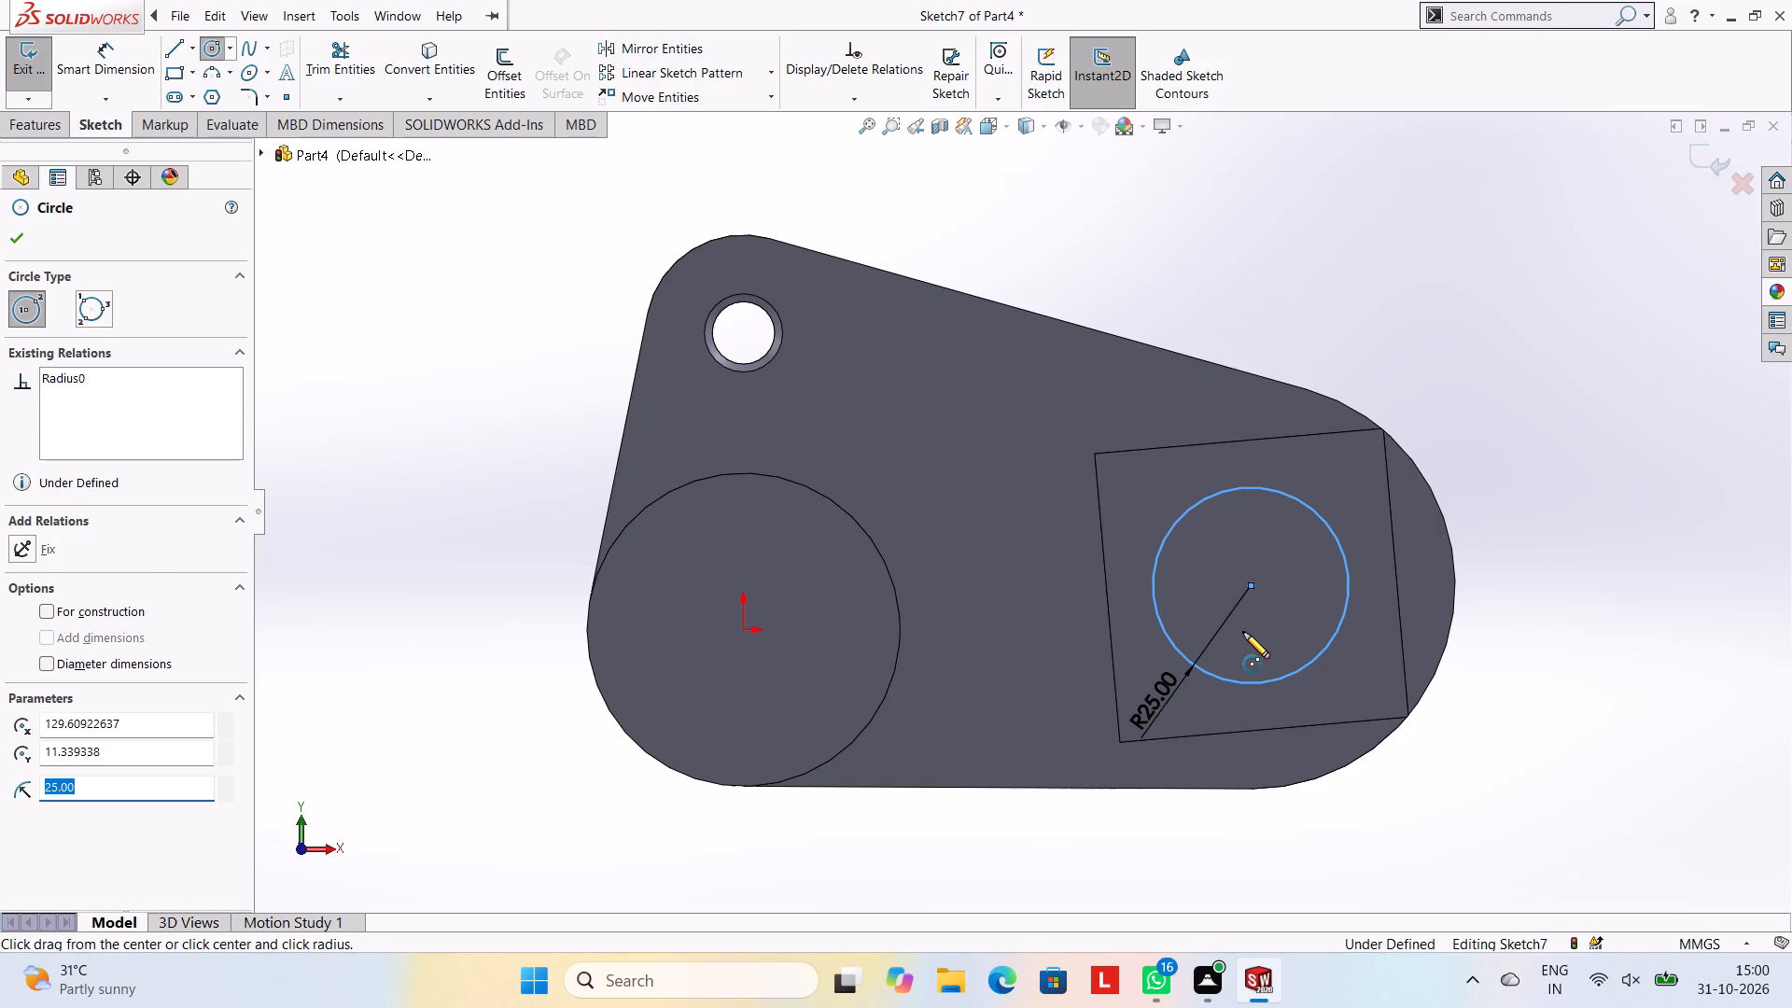
pyautogui.press('Escape')
pyautogui.press('Escape')
pyautogui.press('Escape')
pyautogui.press('Escape')
pyautogui.press('Escape')
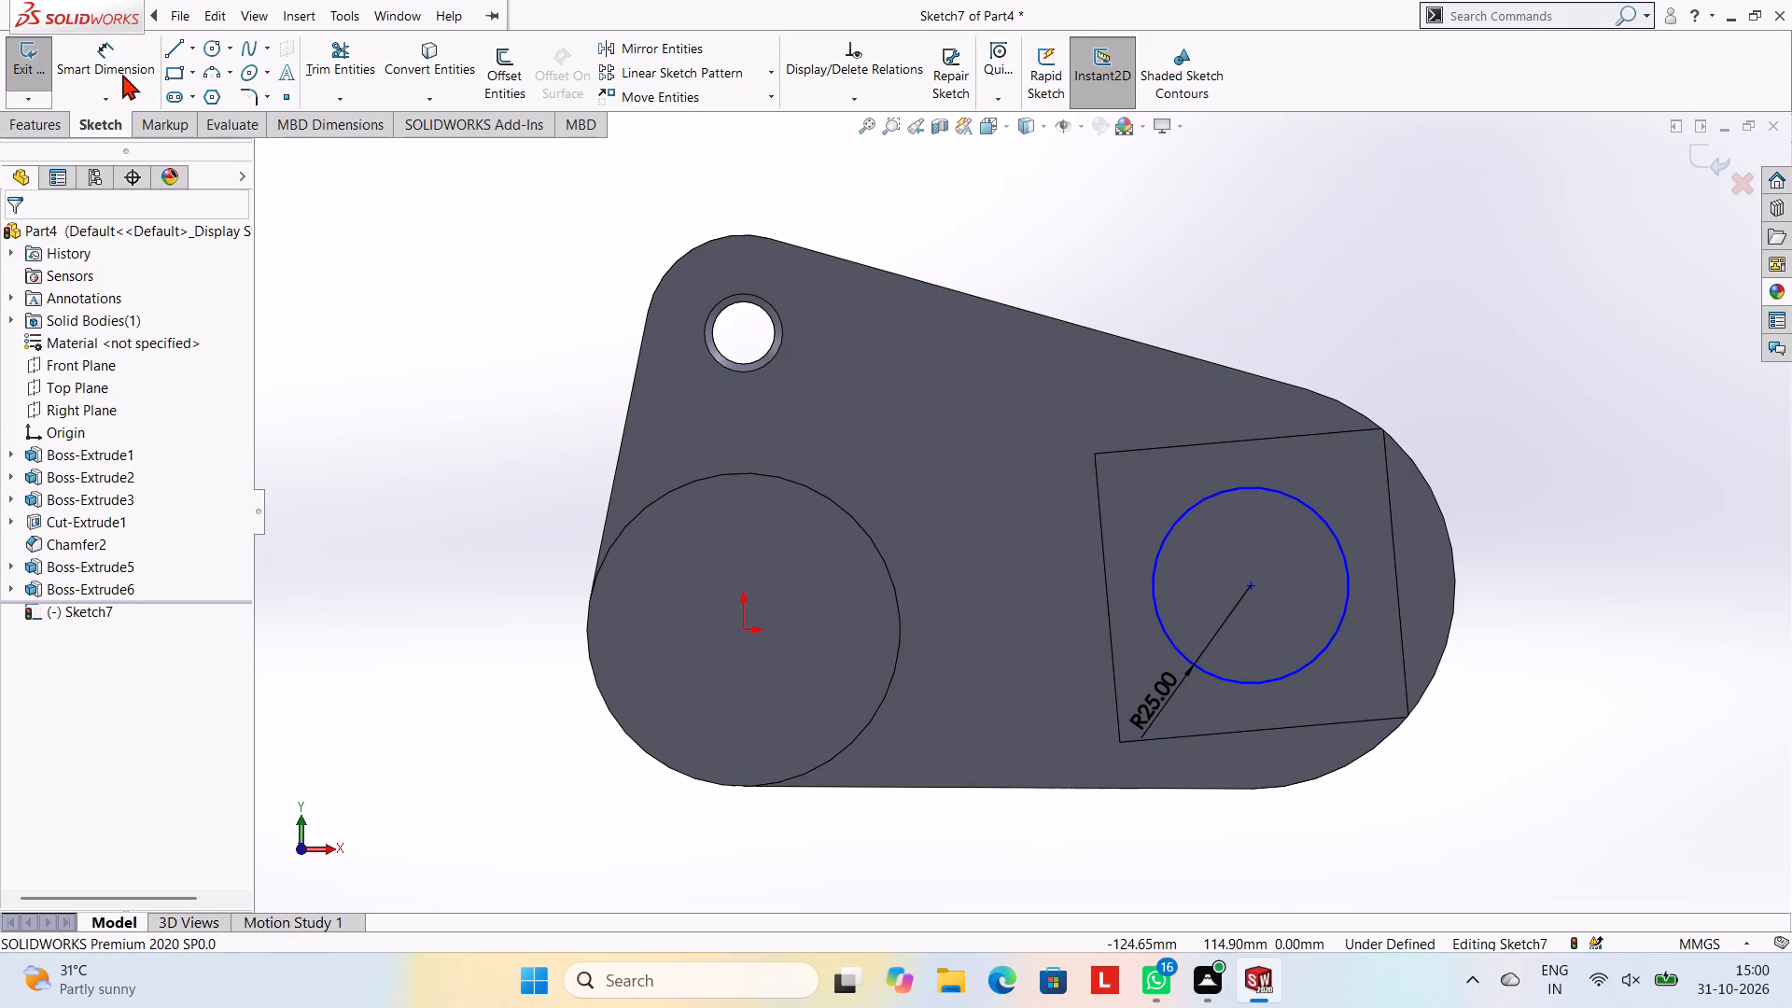
# Dimension the circle's centre from the square's upper edge and from the edge nearest the plate's rounded end.
pyautogui.click(121, 72)
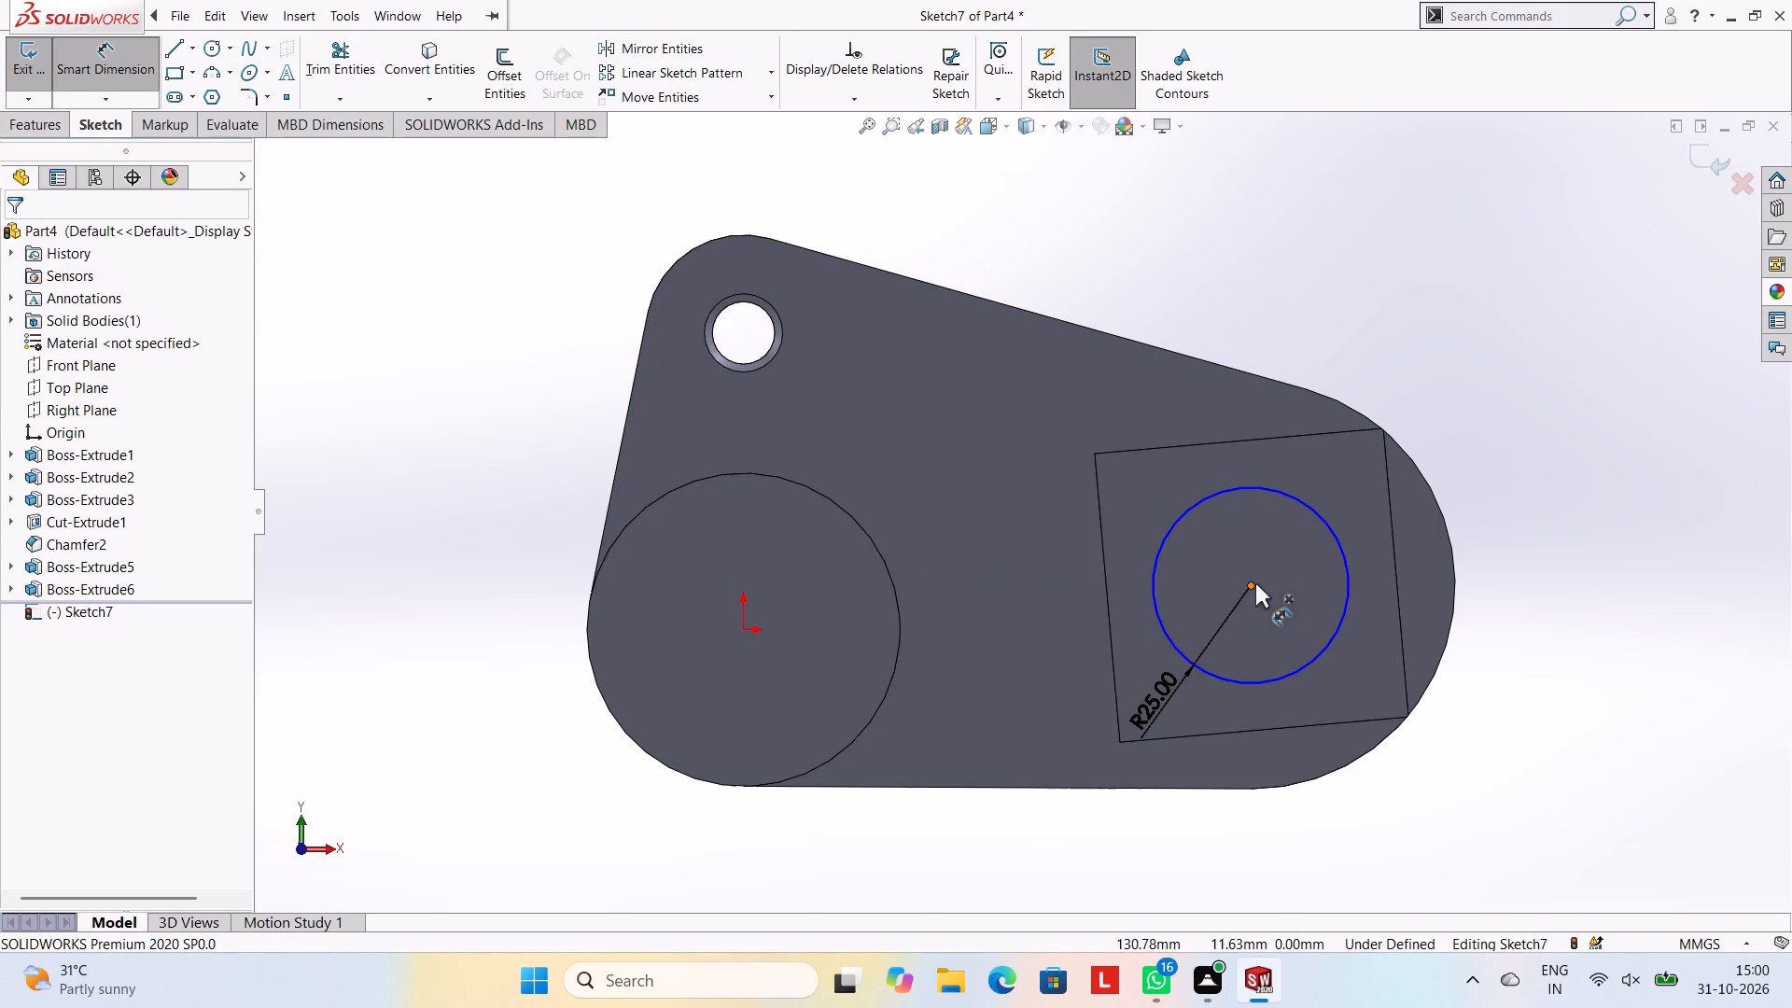
pyautogui.click(1250, 584)
pyautogui.click(1243, 442)
pyautogui.click(1445, 441)
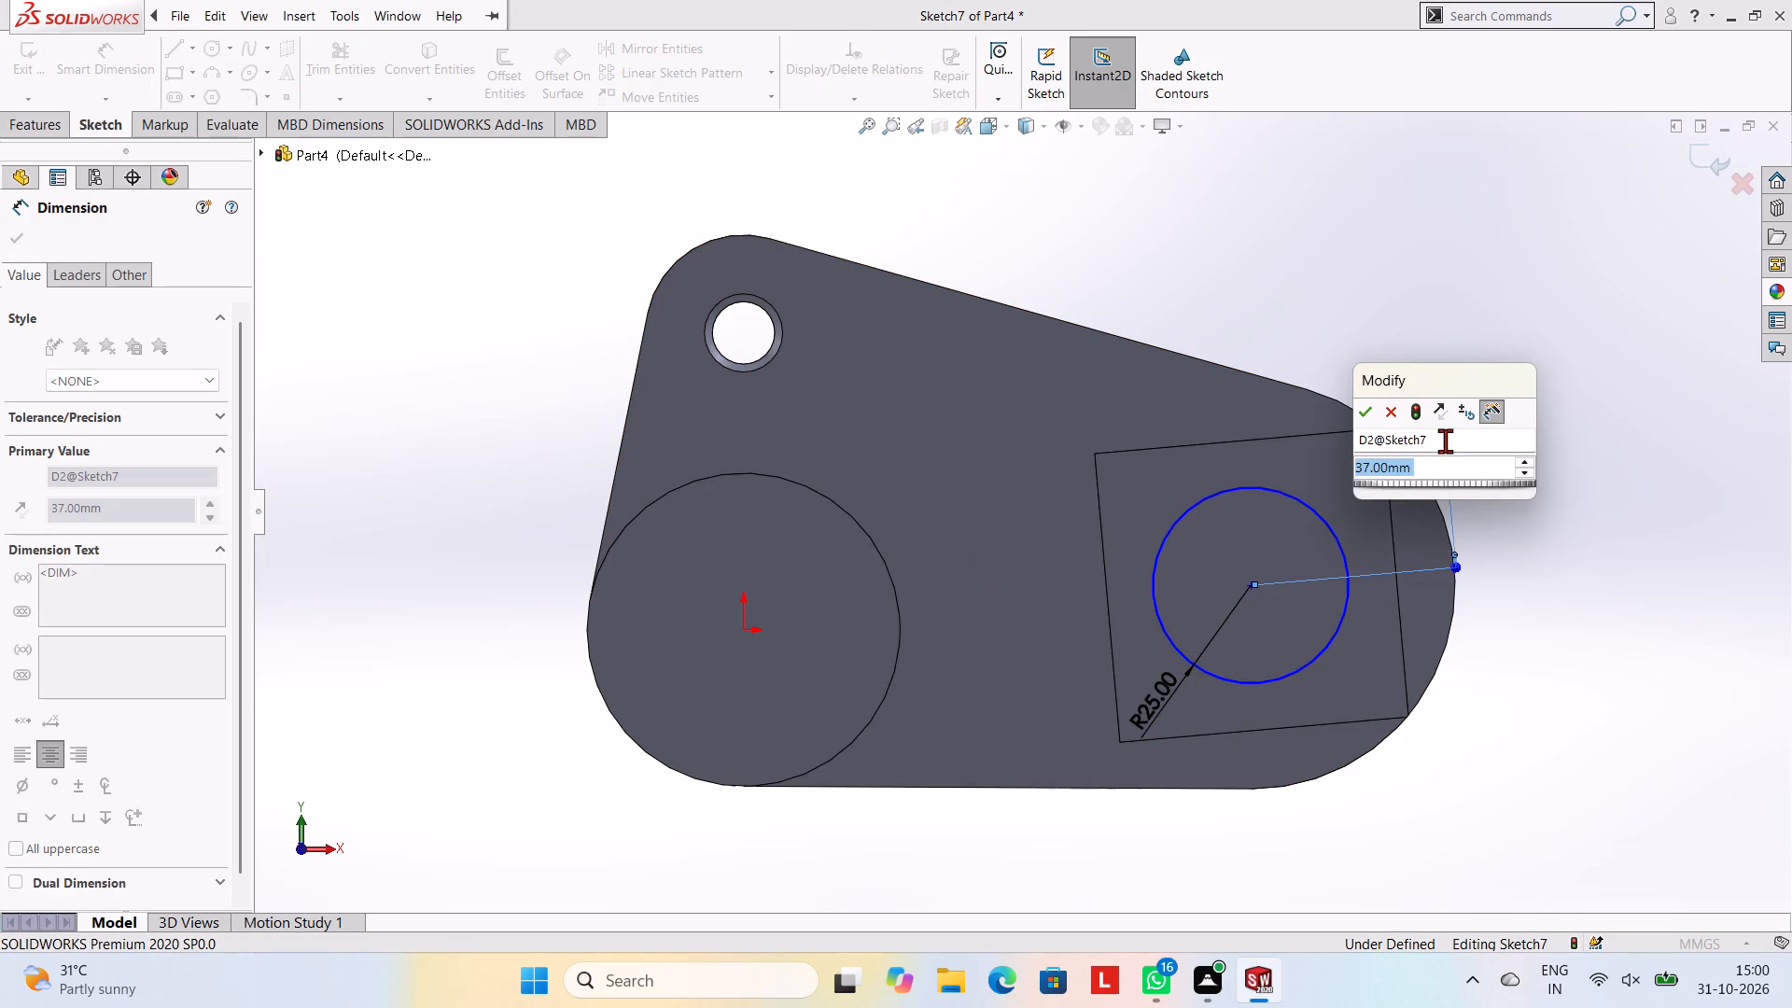
pyautogui.click(1368, 406)
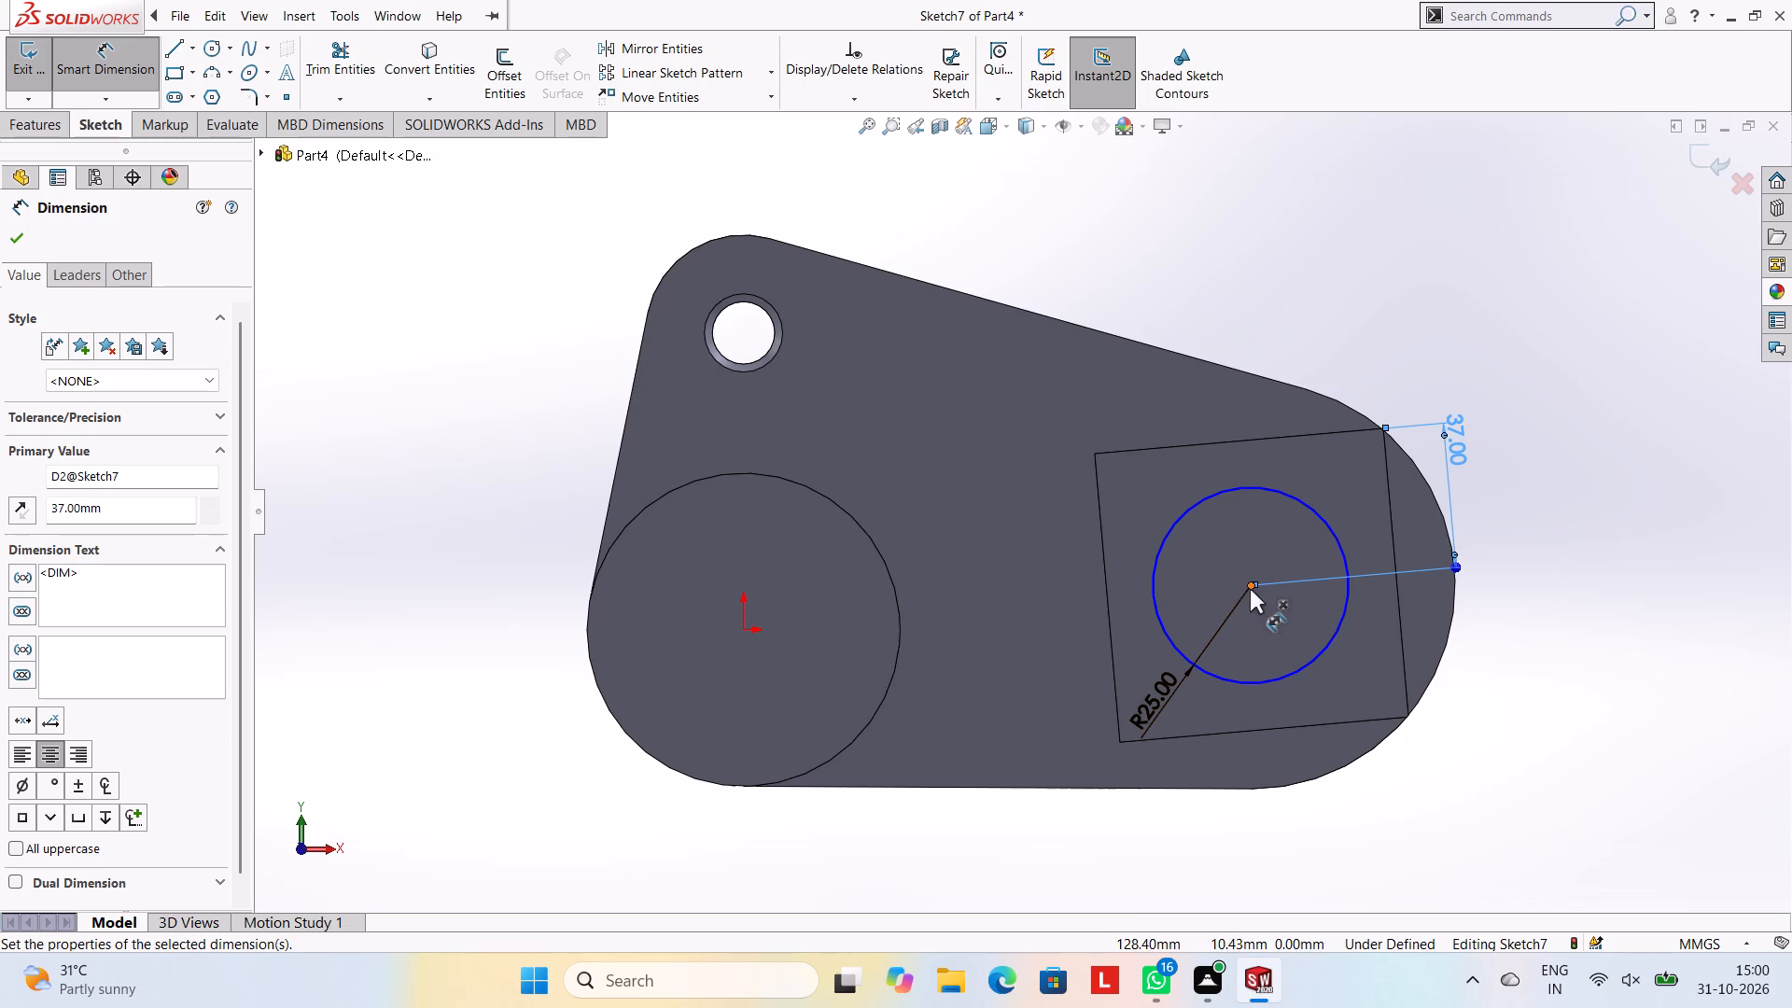
pyautogui.click(1251, 585)
pyautogui.click(1396, 593)
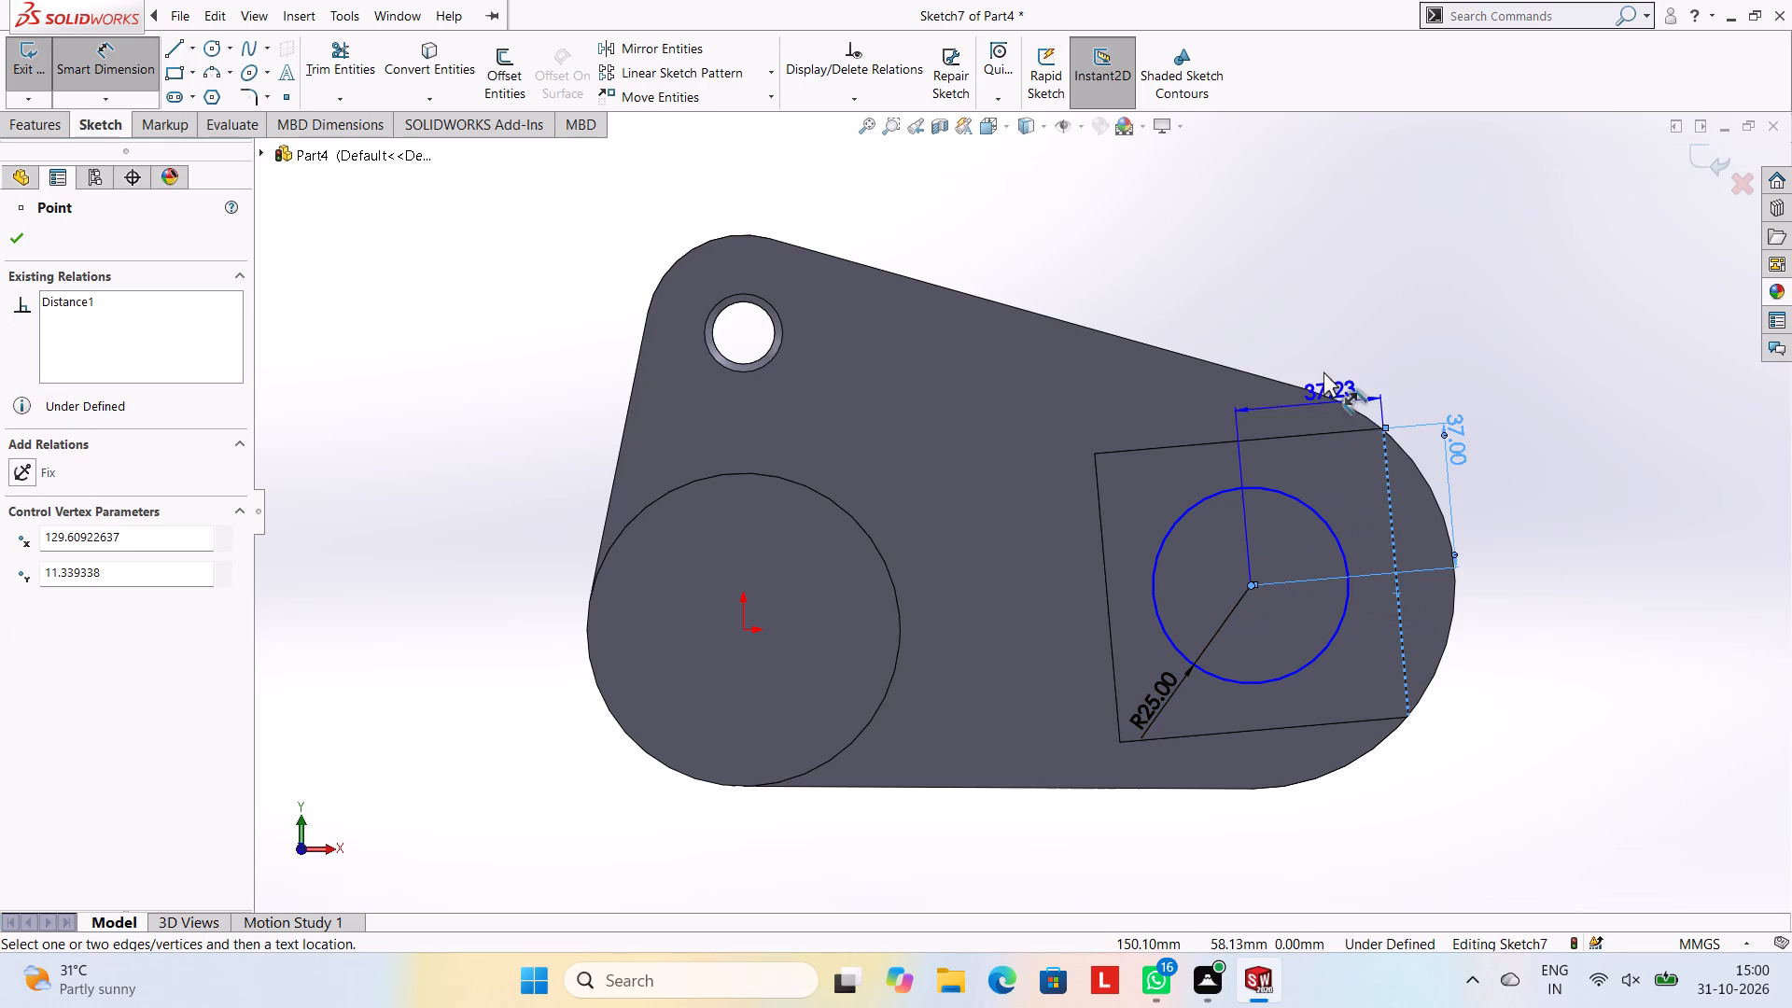
pyautogui.click(1322, 337)
pyautogui.click(1240, 315)
pyautogui.click(1173, 246)
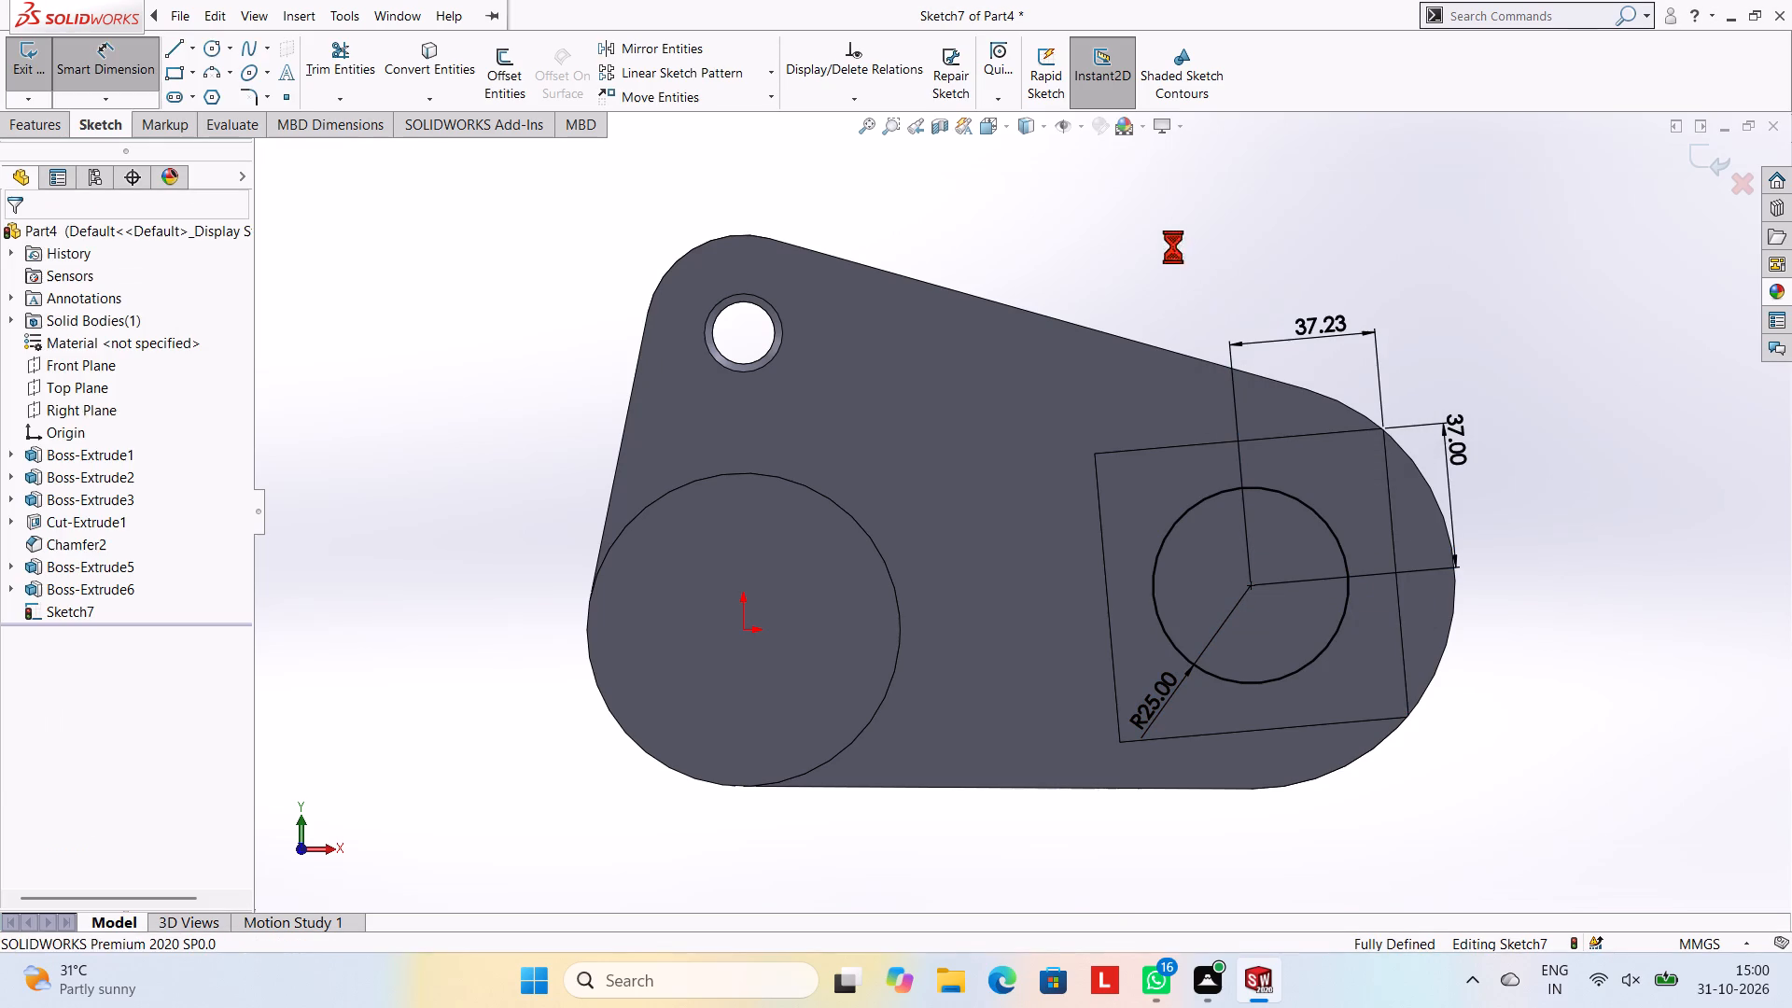
# Cut the 25 mm radius circle through the square block as a blind extruded cut 60 mm deep.
pyautogui.click(61, 119)
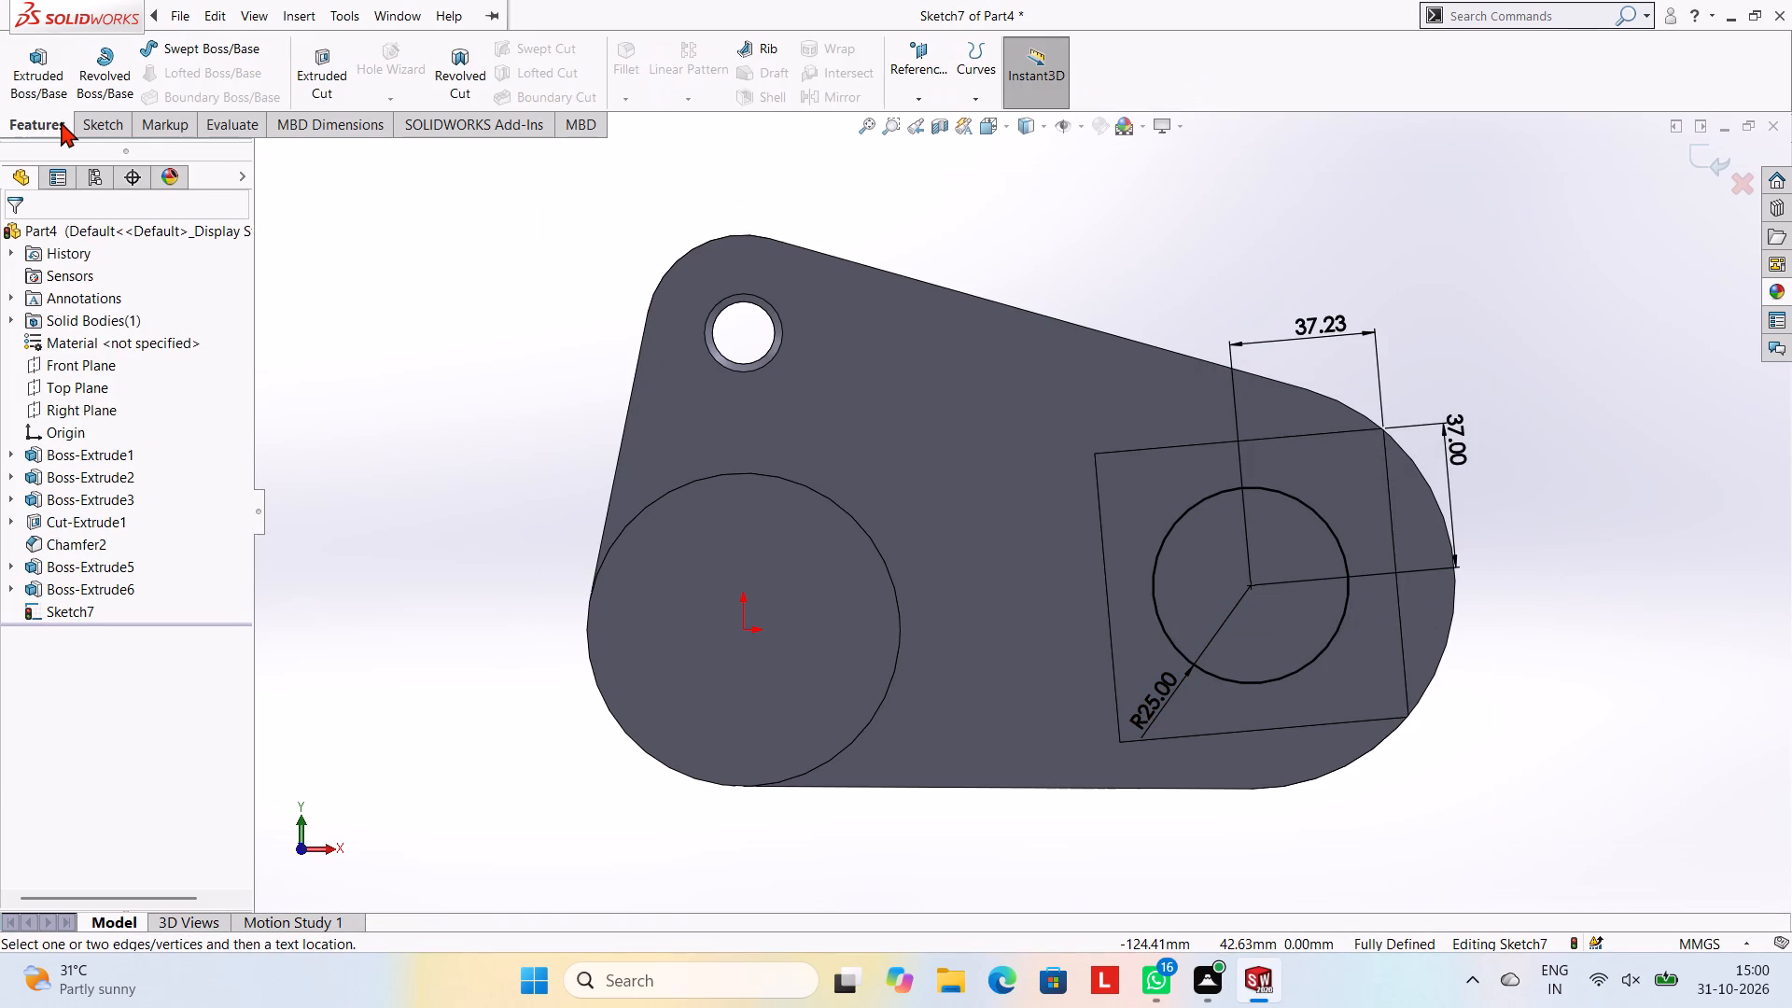
pyautogui.click(301, 77)
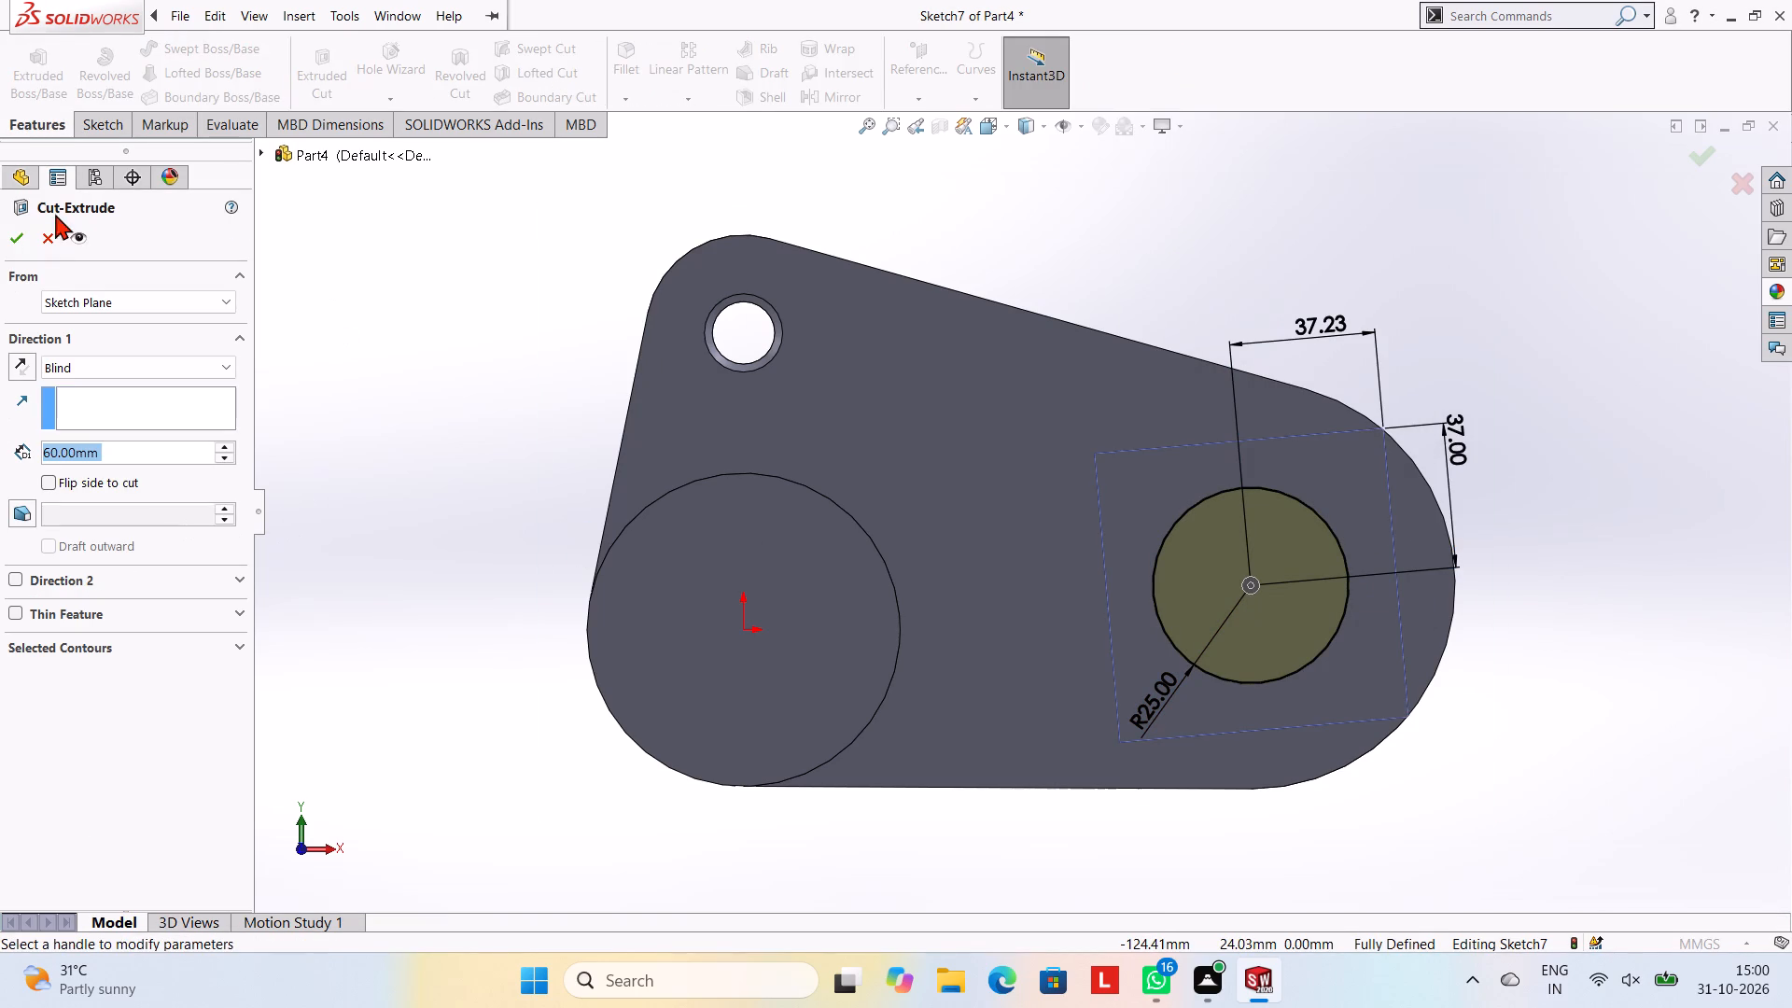
pyautogui.click(22, 231)
pyautogui.click(269, 363)
# Open a sketch on the large round boss's front face and draw a 20 mm radius circle centred on the origin.
pyautogui.scroll(1, 975, 600)
pyautogui.moveTo(963, 568); pyautogui.dragTo(940, 387, button='middle')
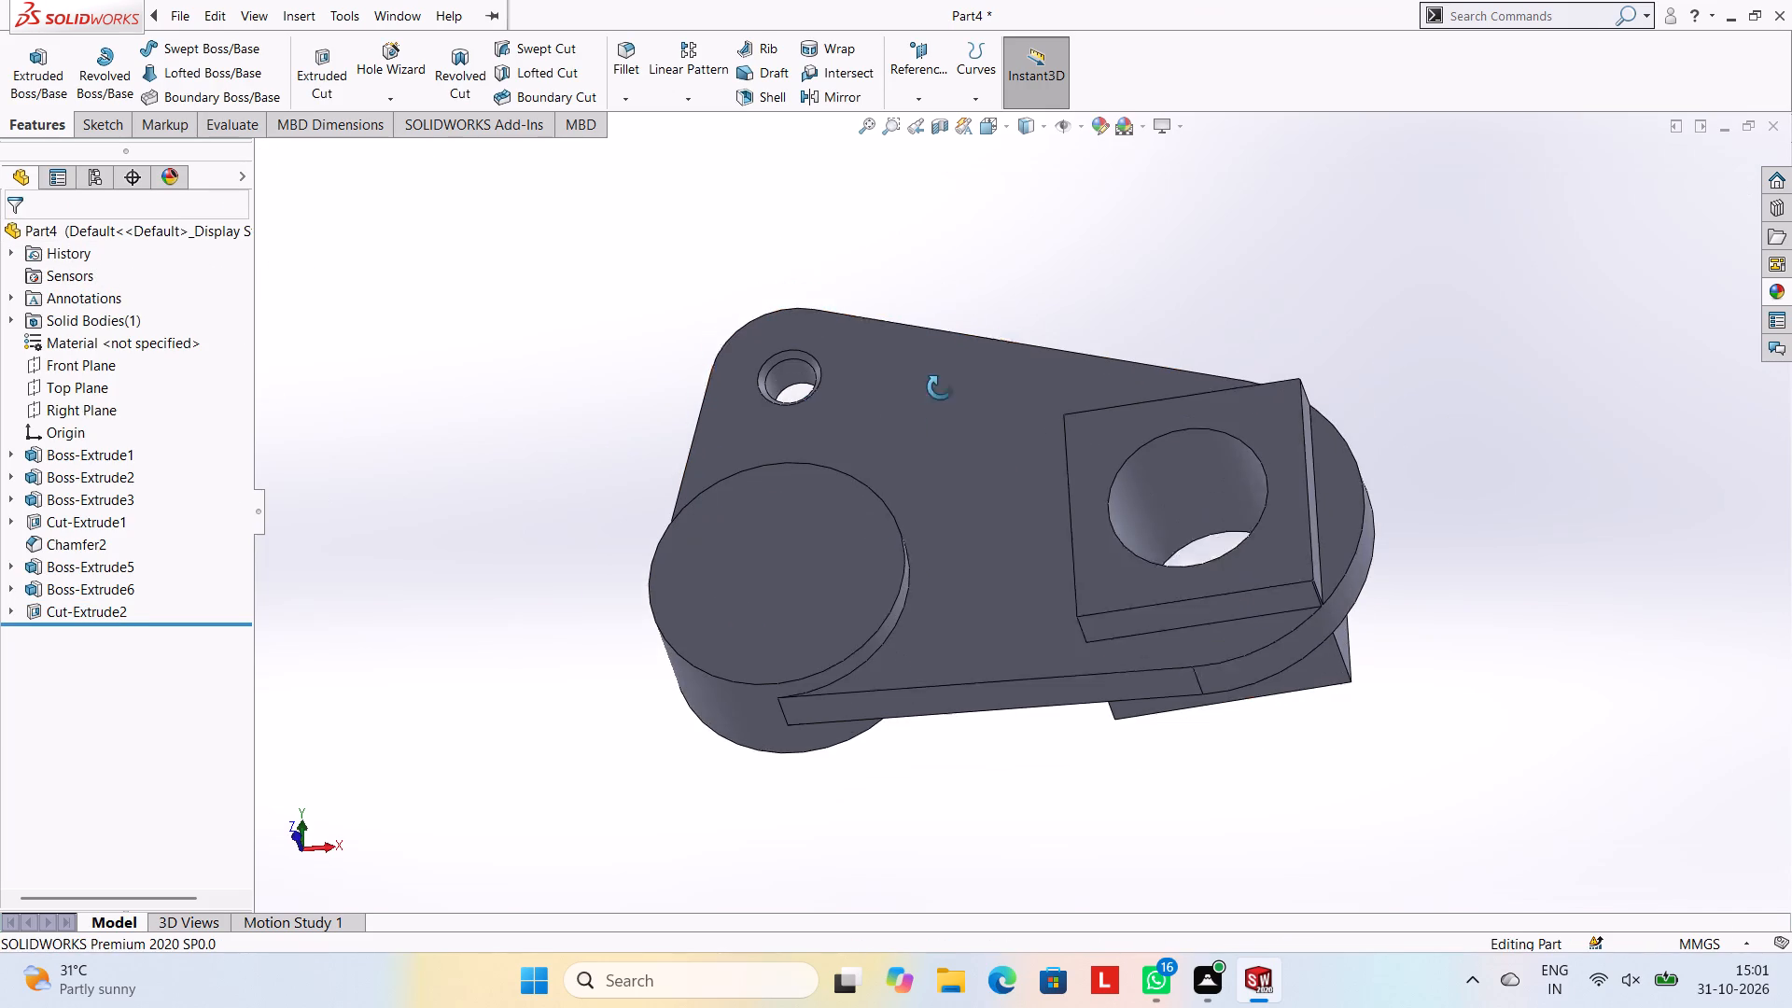
pyautogui.moveTo(940, 387); pyautogui.dragTo(941, 384, button='middle')
pyautogui.scroll(1, 1483, 628)
pyautogui.moveTo(1484, 614); pyautogui.dragTo(1201, 405, button='middle')
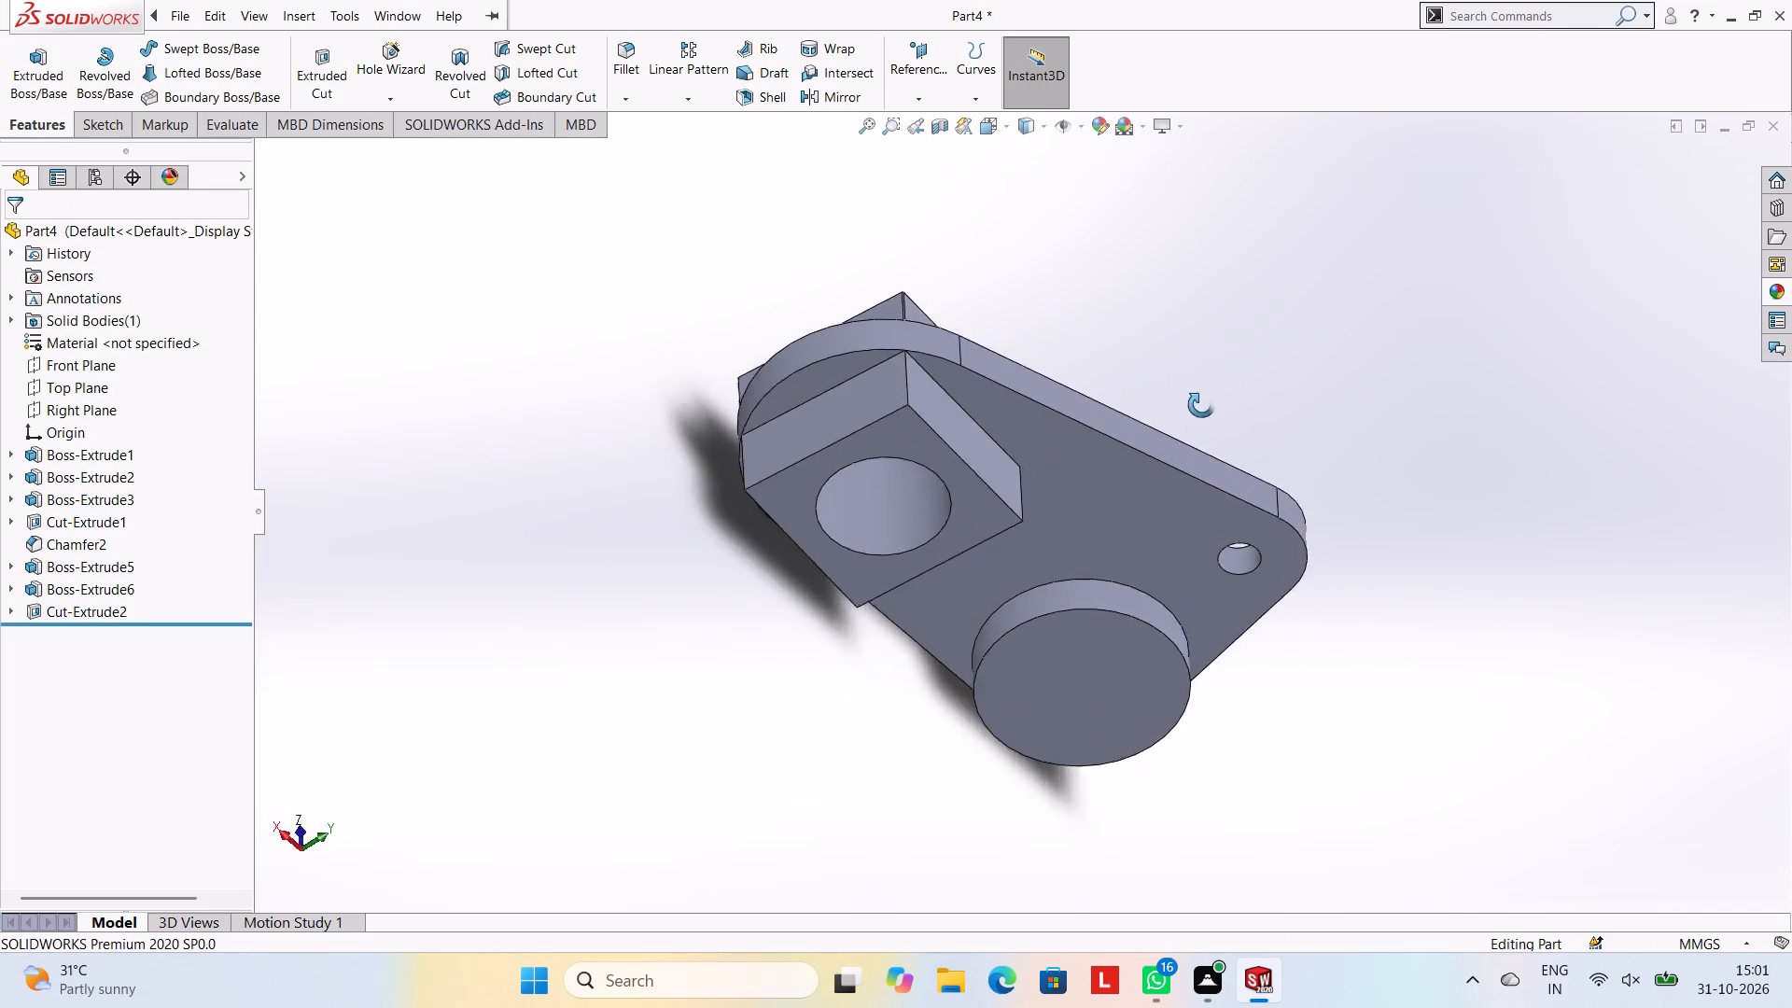
pyautogui.moveTo(1201, 405); pyautogui.dragTo(1448, 543, button='middle')
pyautogui.scroll(2, 1179, 481)
pyautogui.moveTo(1209, 497); pyautogui.dragTo(1272, 610, button='middle')
pyautogui.click(873, 546)
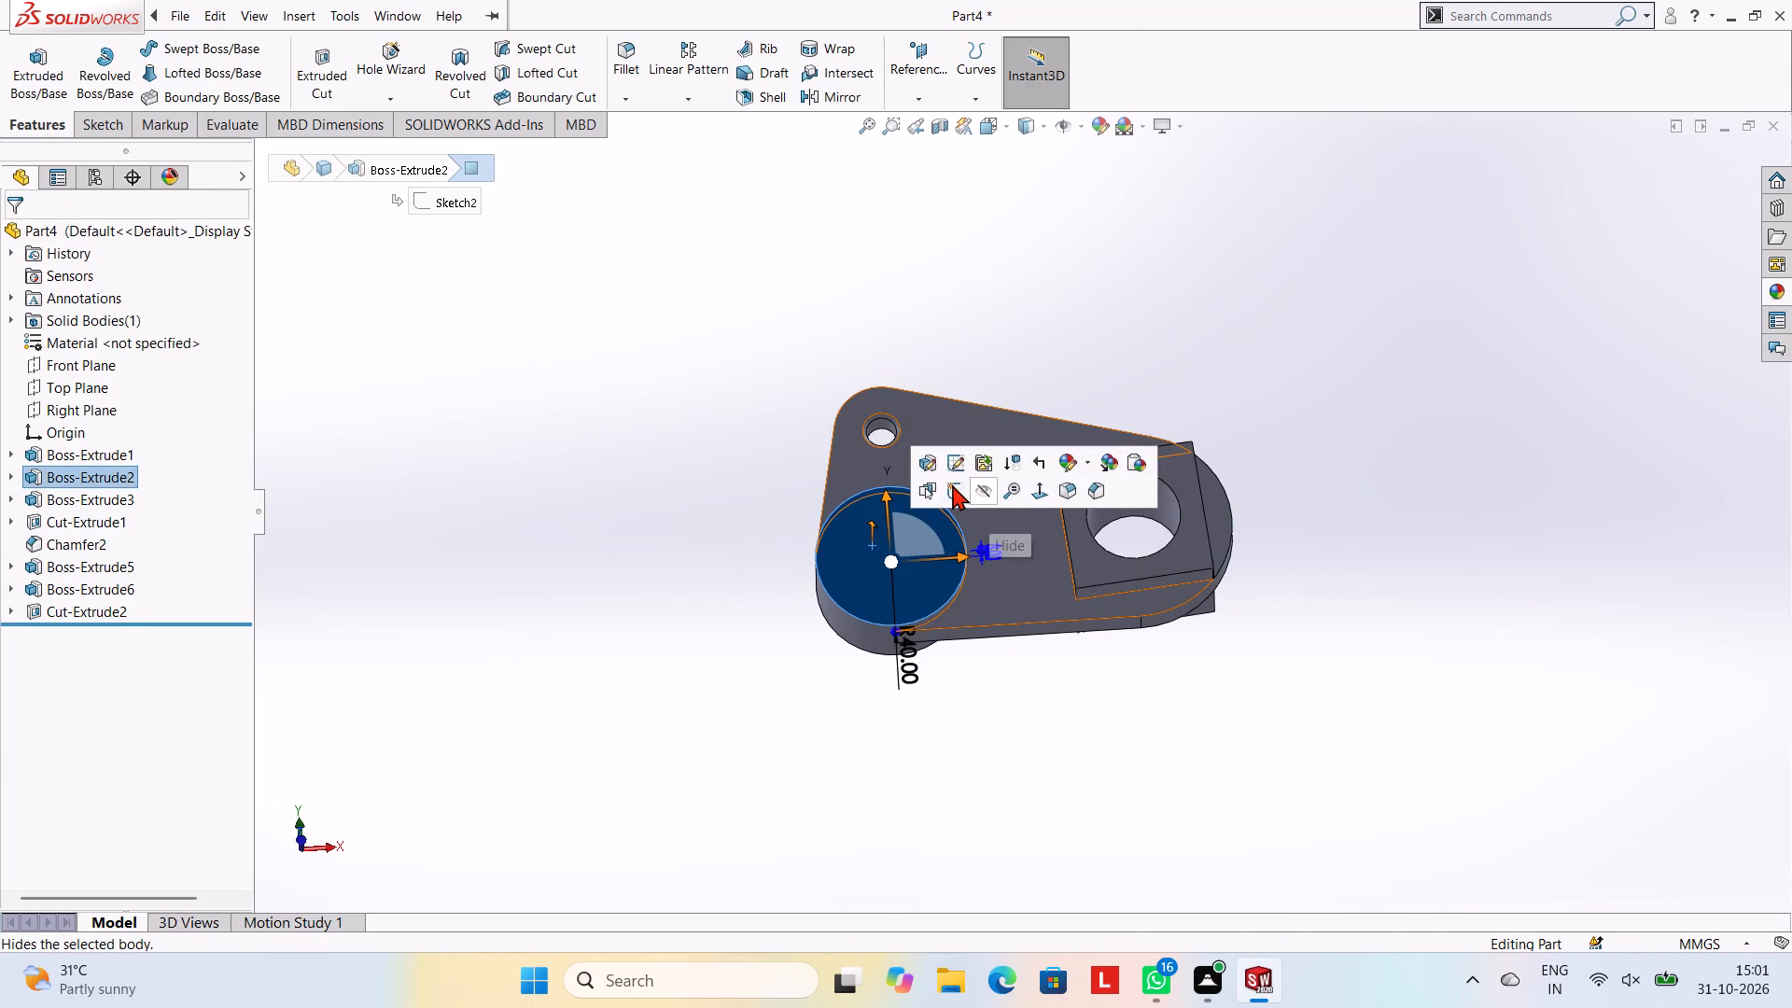
pyautogui.click(952, 484)
pyautogui.hotkey('ctrl', '8')
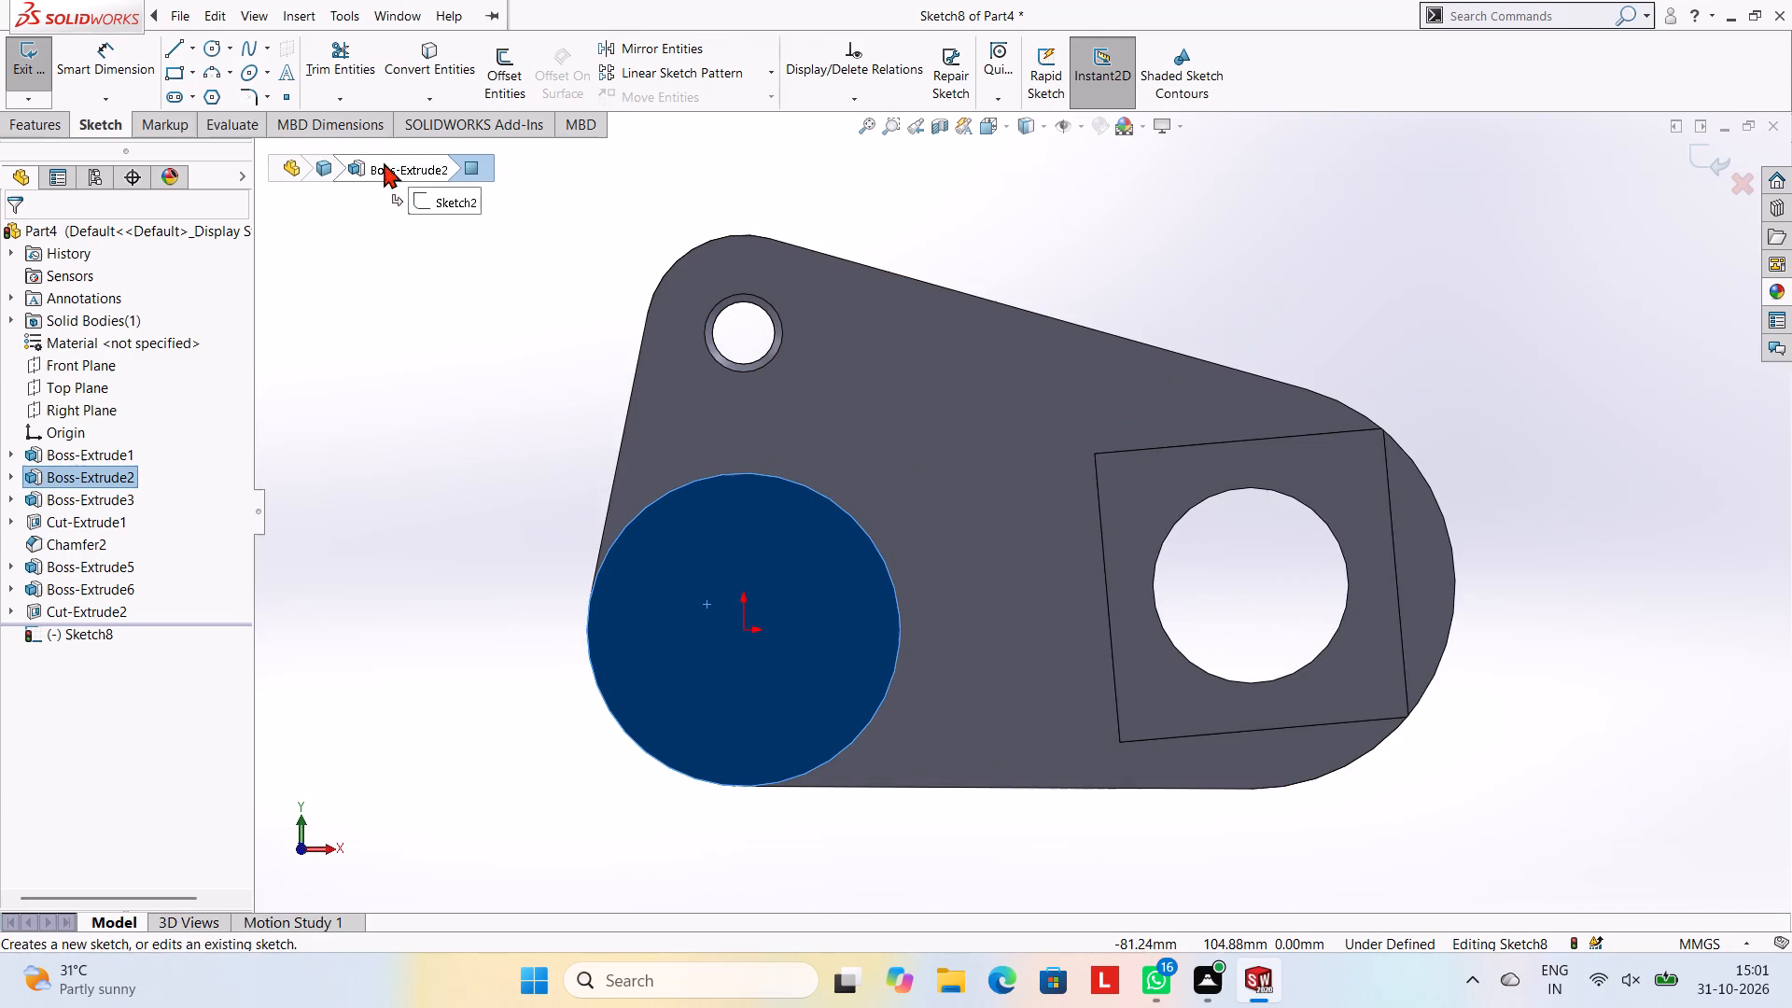
pyautogui.click(219, 46)
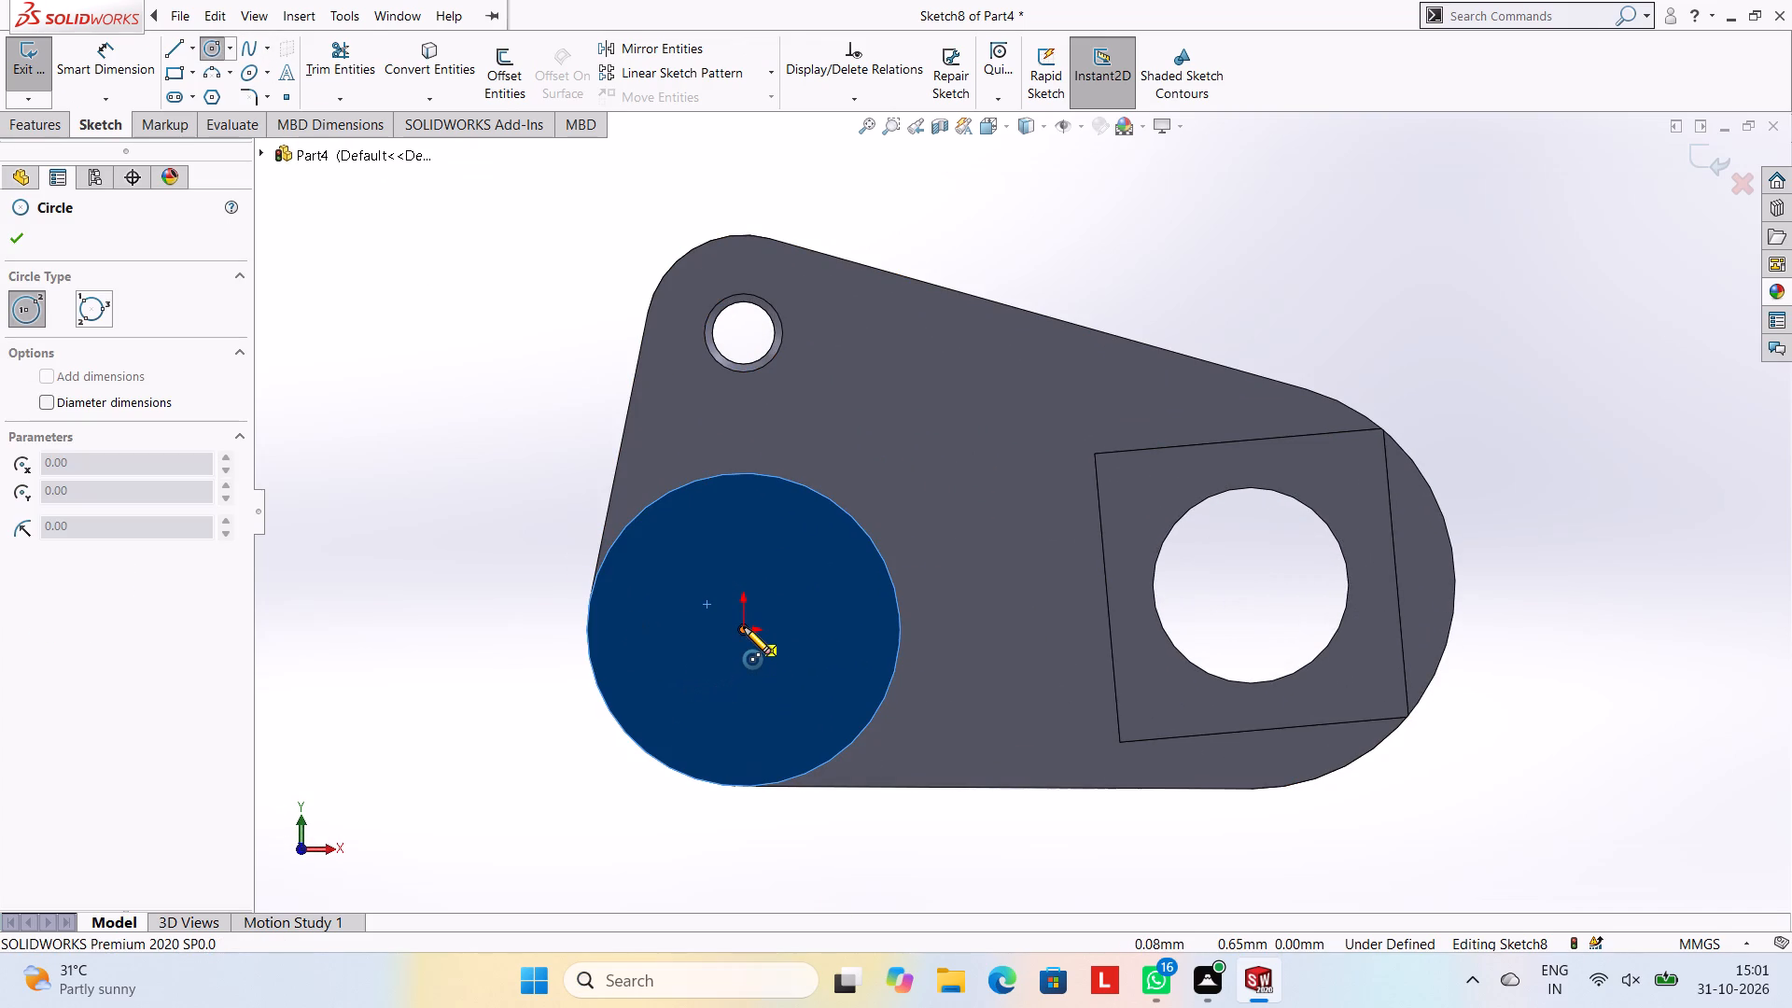
pyautogui.click(744, 631)
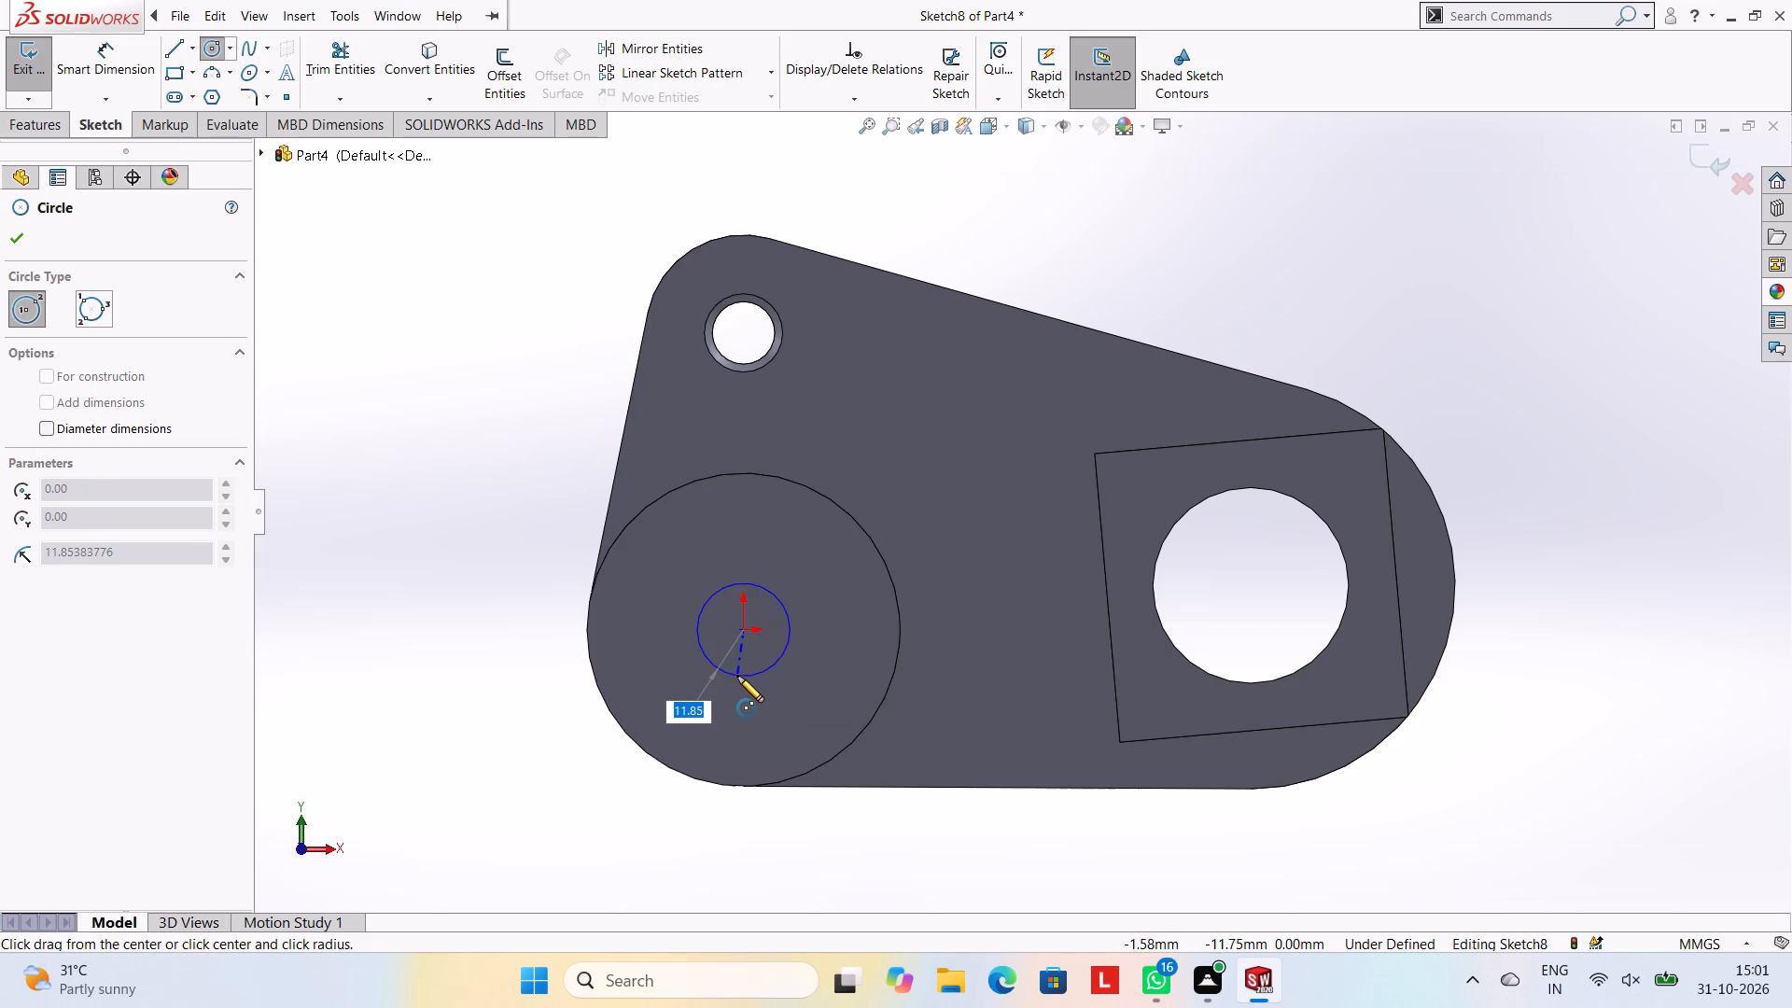
pyautogui.write('20')
pyautogui.press('Return')
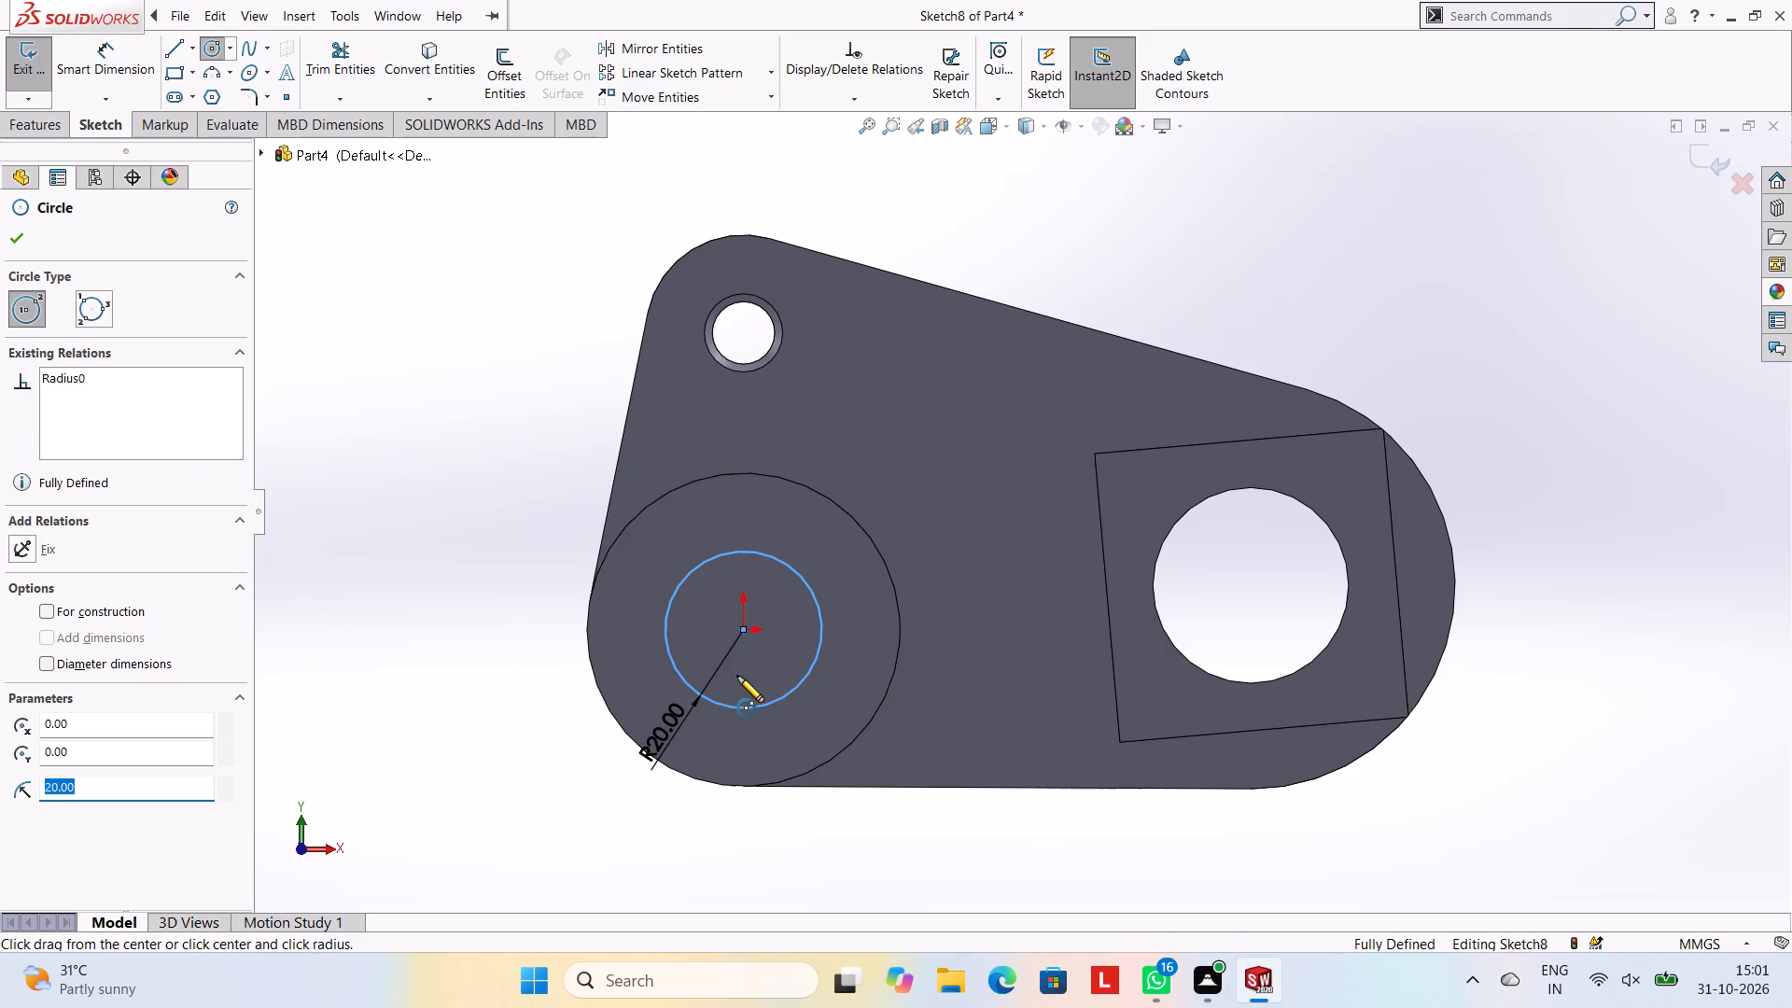
pyautogui.press('Escape')
pyautogui.press('Escape')
pyautogui.press('Escape')
pyautogui.press('Escape')
pyautogui.press('Escape')
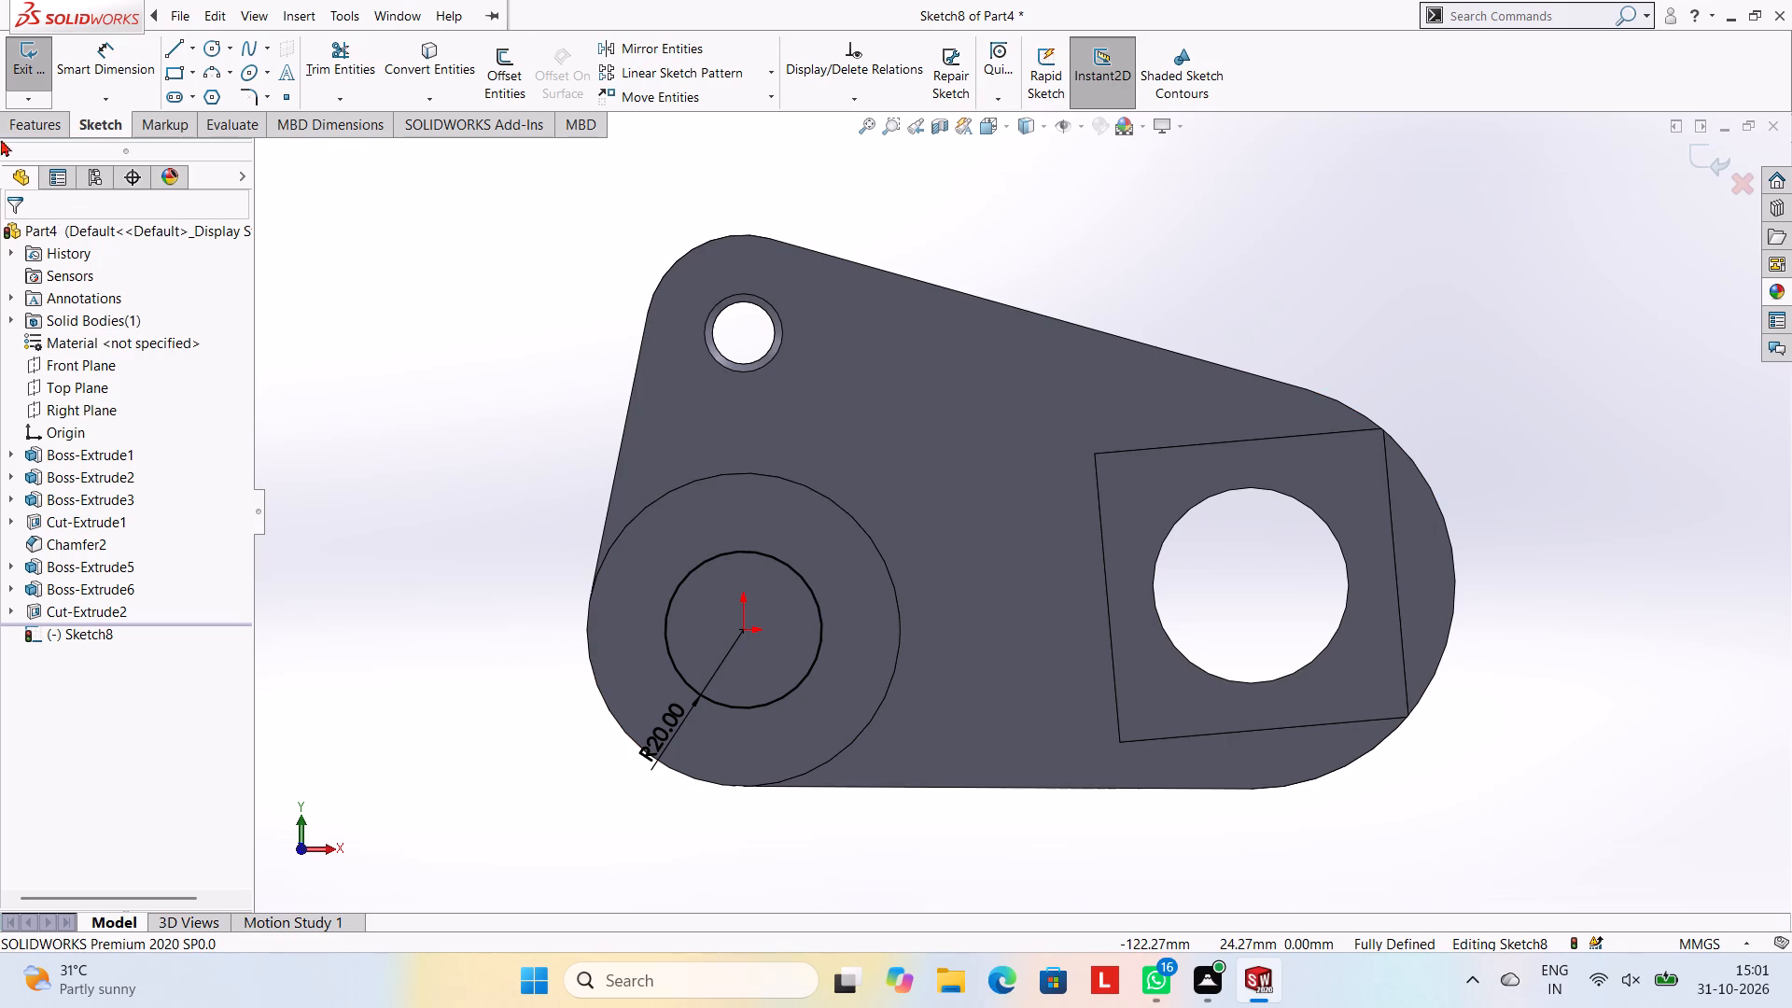
# Cut the 20 mm radius circle through the round boss as a blind extruded cut 40 mm deep.
pyautogui.click(23, 119)
pyautogui.click(329, 72)
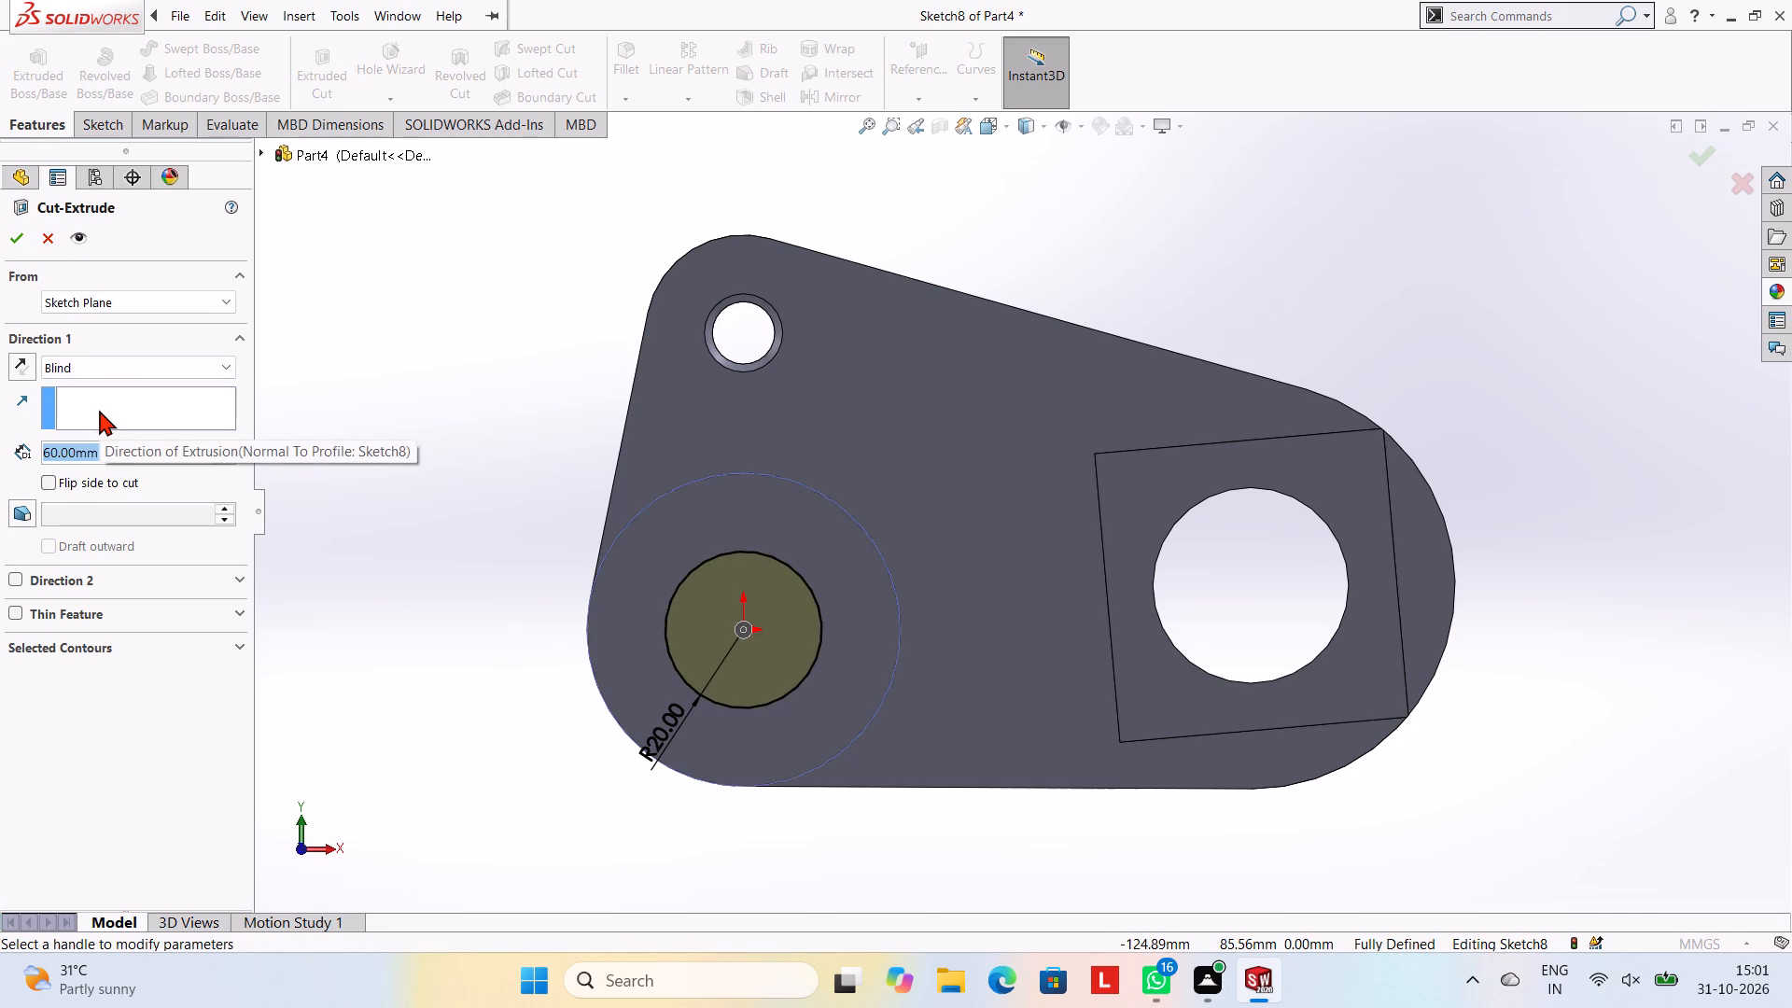
pyautogui.write('40')
pyautogui.press('Return')
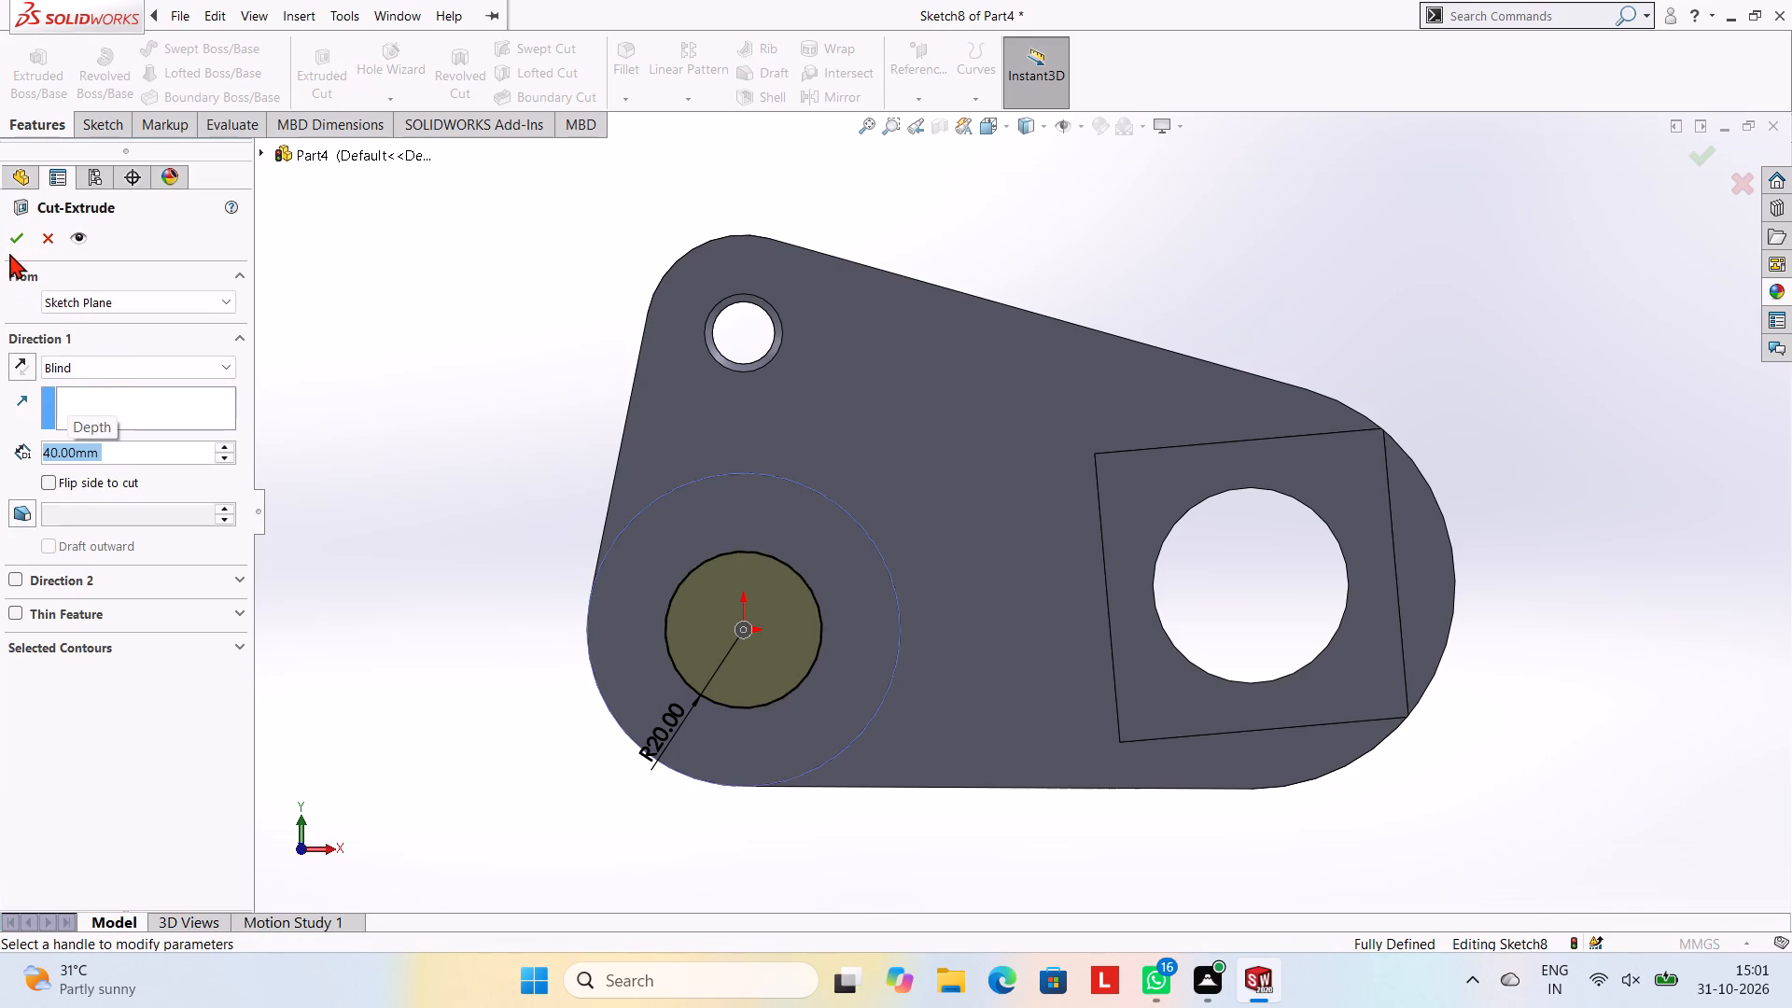
pyautogui.click(8, 241)
pyautogui.click(440, 249)
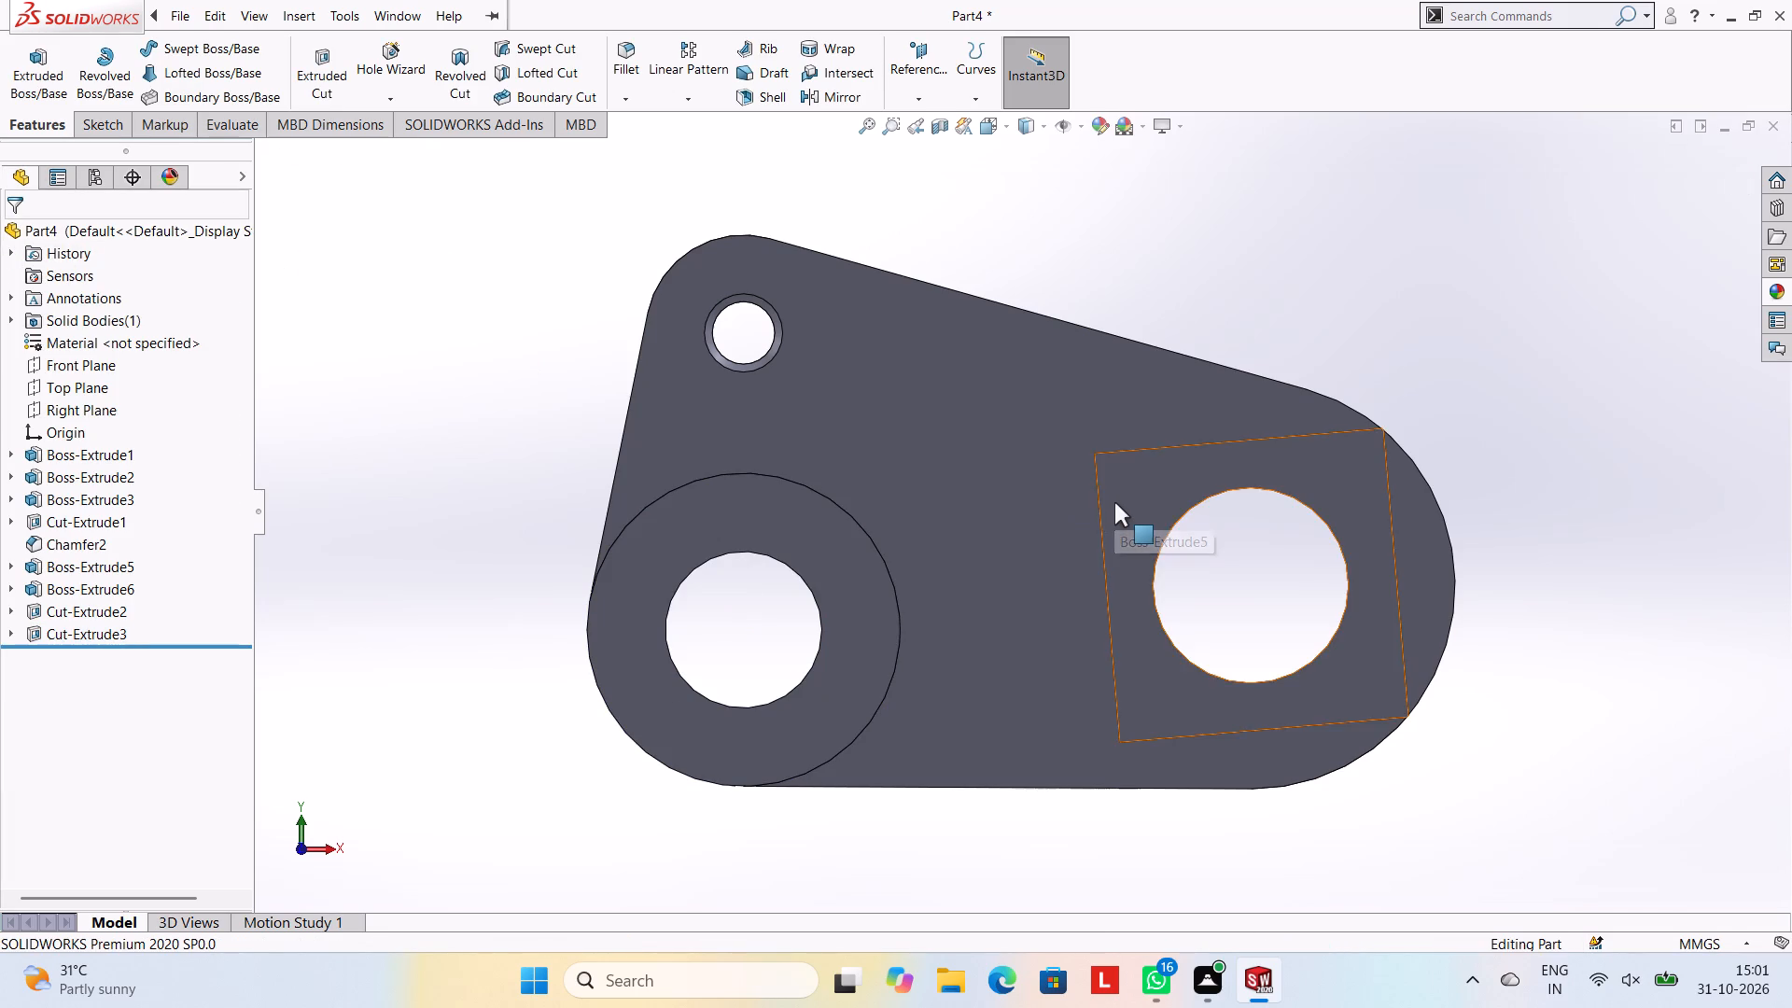
# Examine the finished part from several angles, checking the bored round boss and square block on both sides of the plate.
pyautogui.scroll(2, 1216, 534)
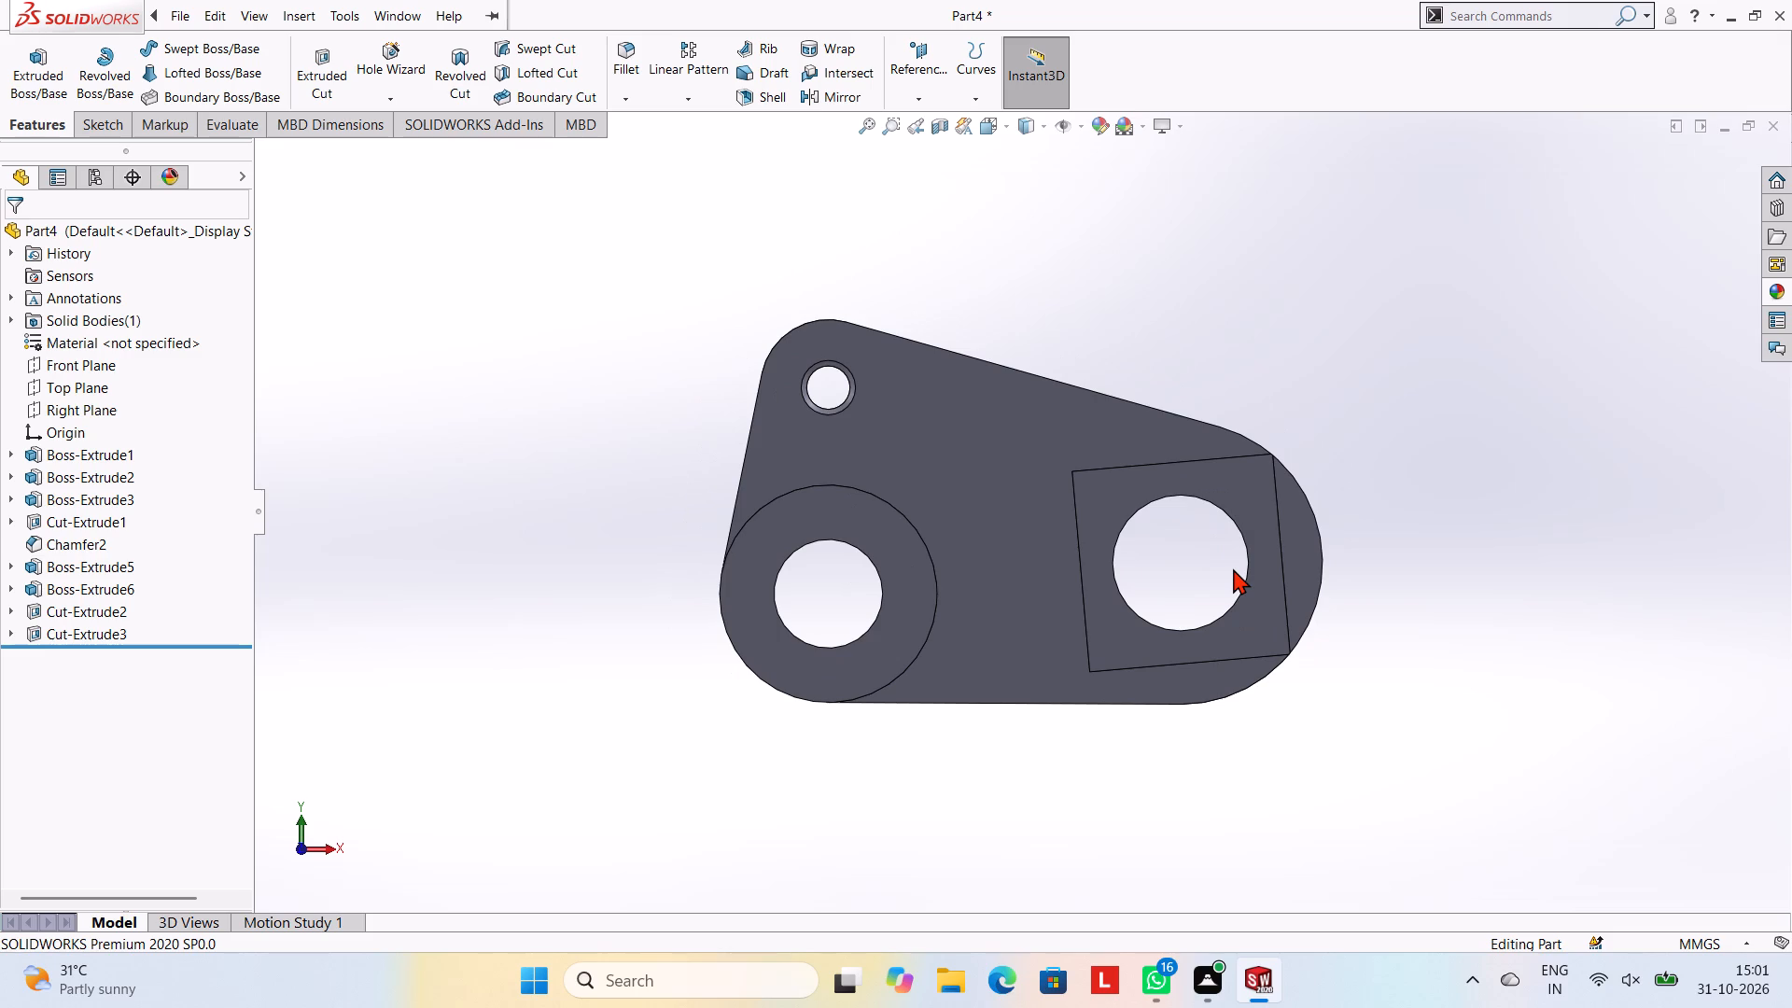
pyautogui.scroll(1, 1264, 656)
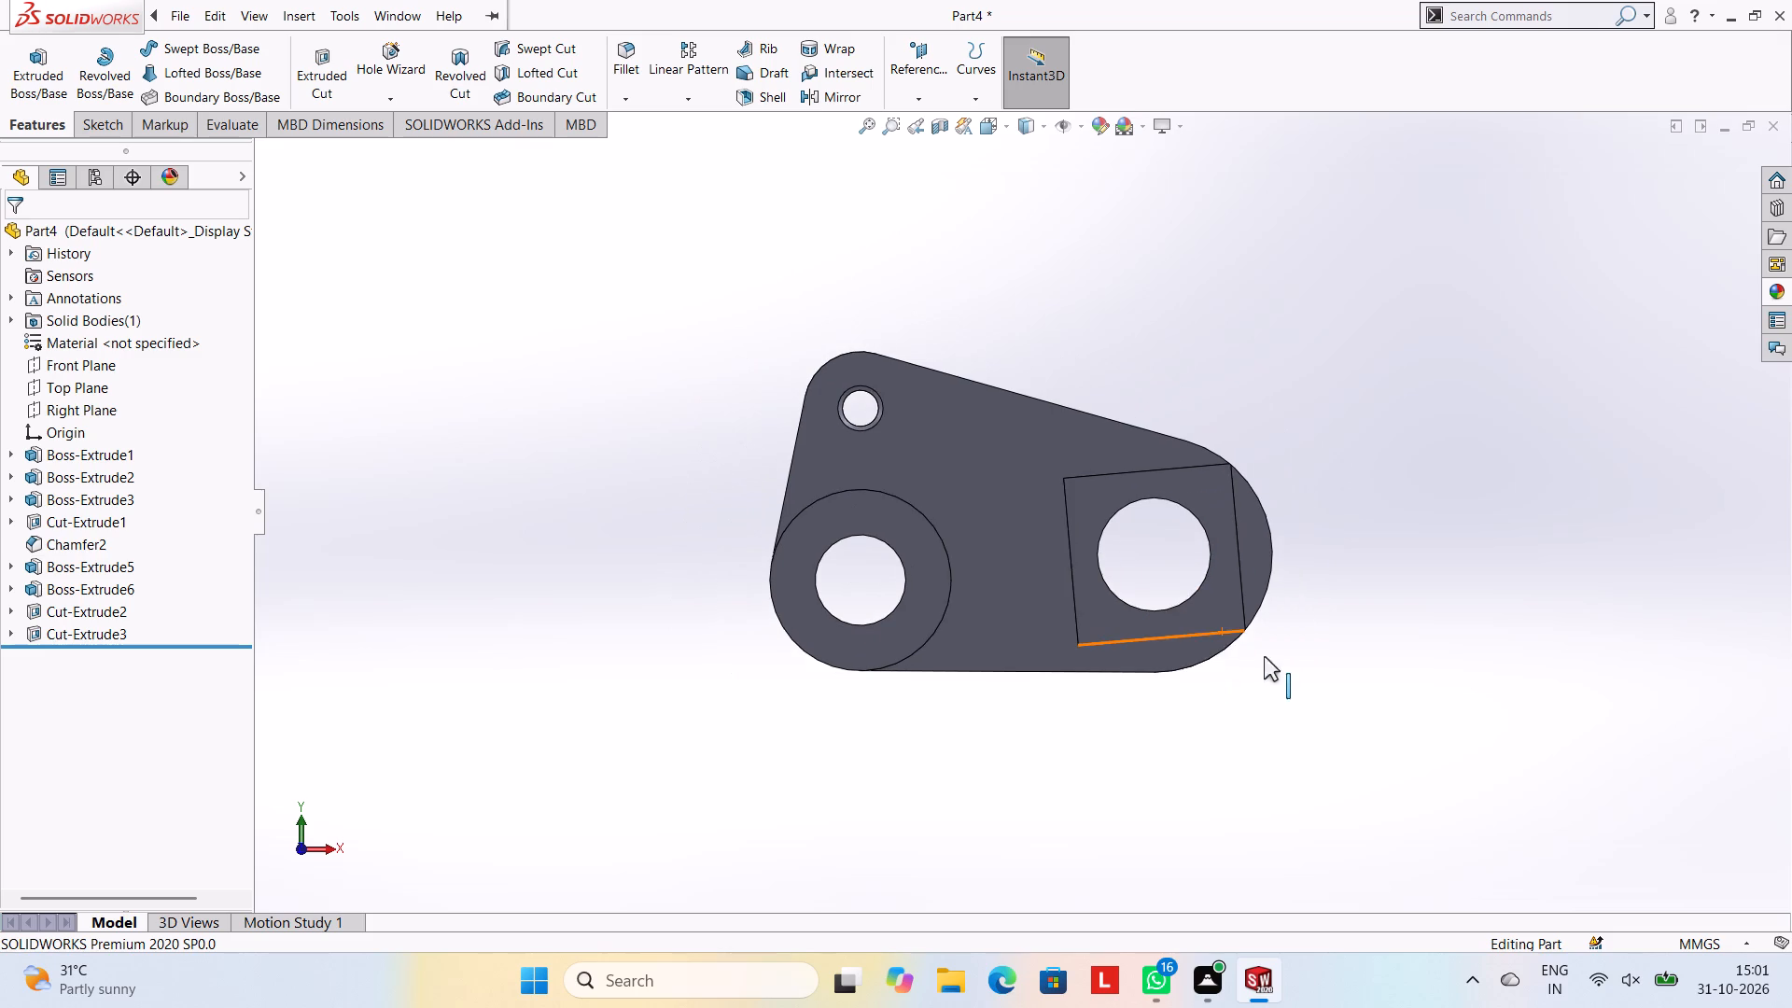
pyautogui.scroll(-1, 1119, 536)
pyautogui.scroll(2, 1152, 703)
pyautogui.moveTo(1152, 703); pyautogui.dragTo(1100, 308, button='middle')
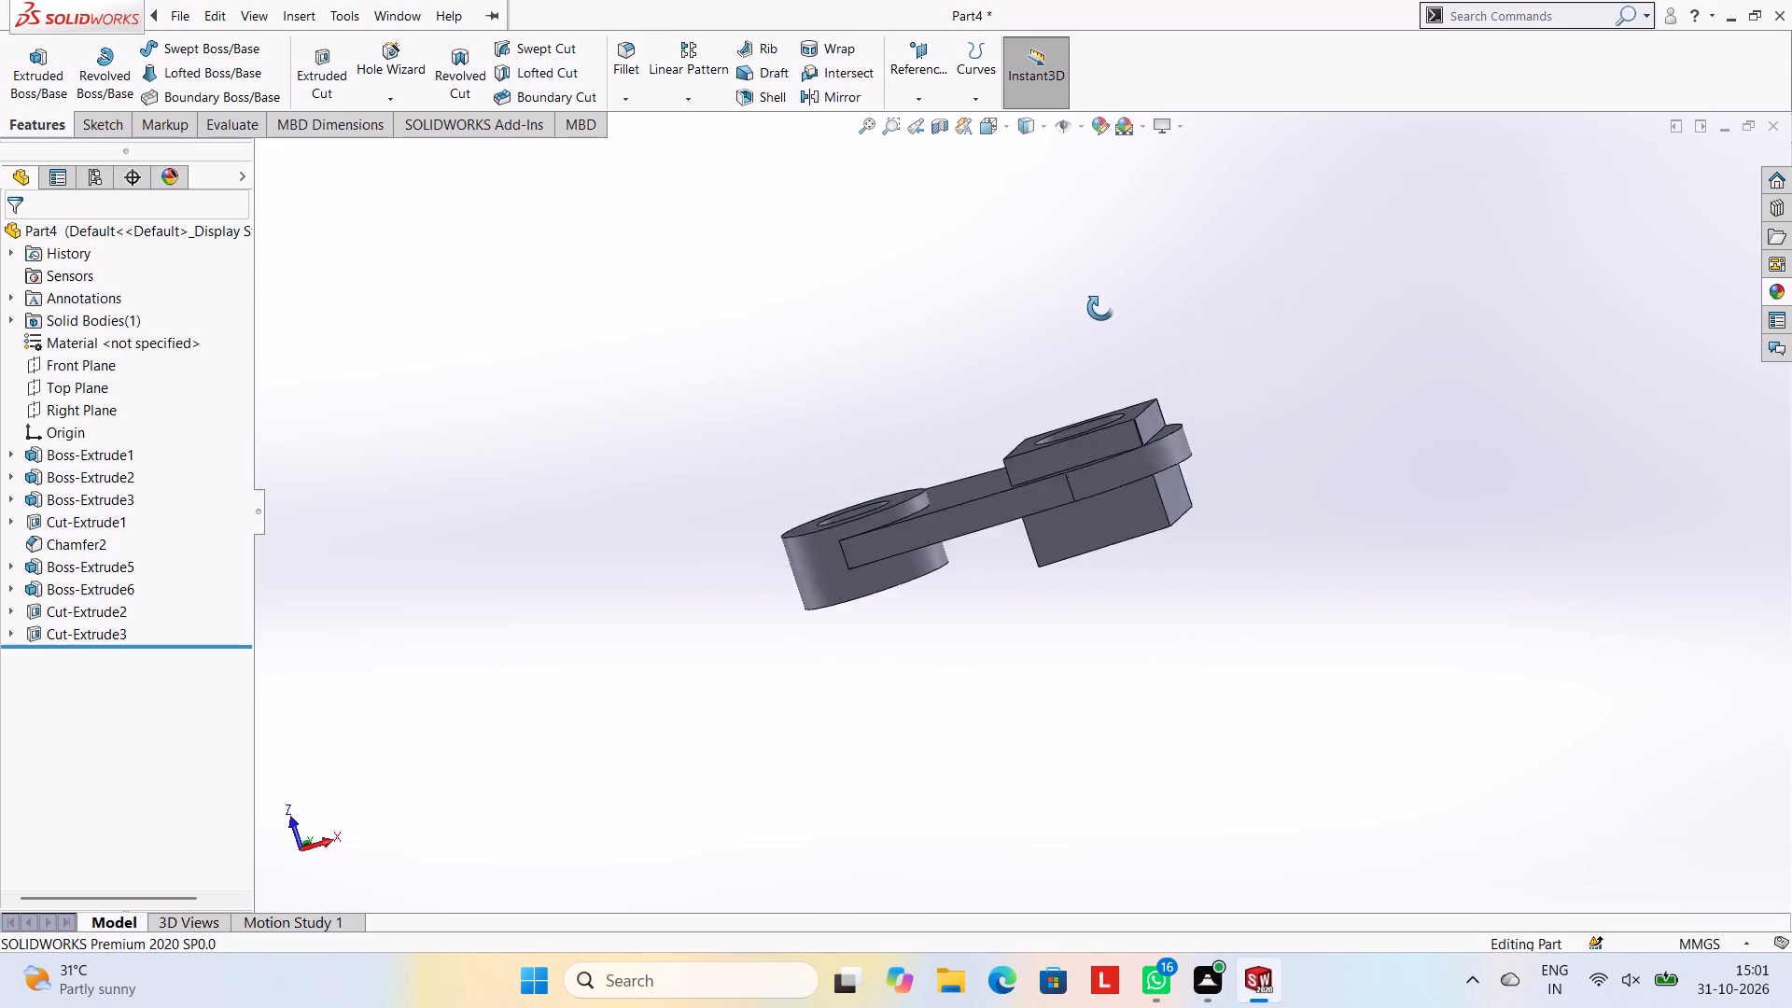
pyautogui.moveTo(1100, 308); pyautogui.dragTo(1174, 287, button='middle')
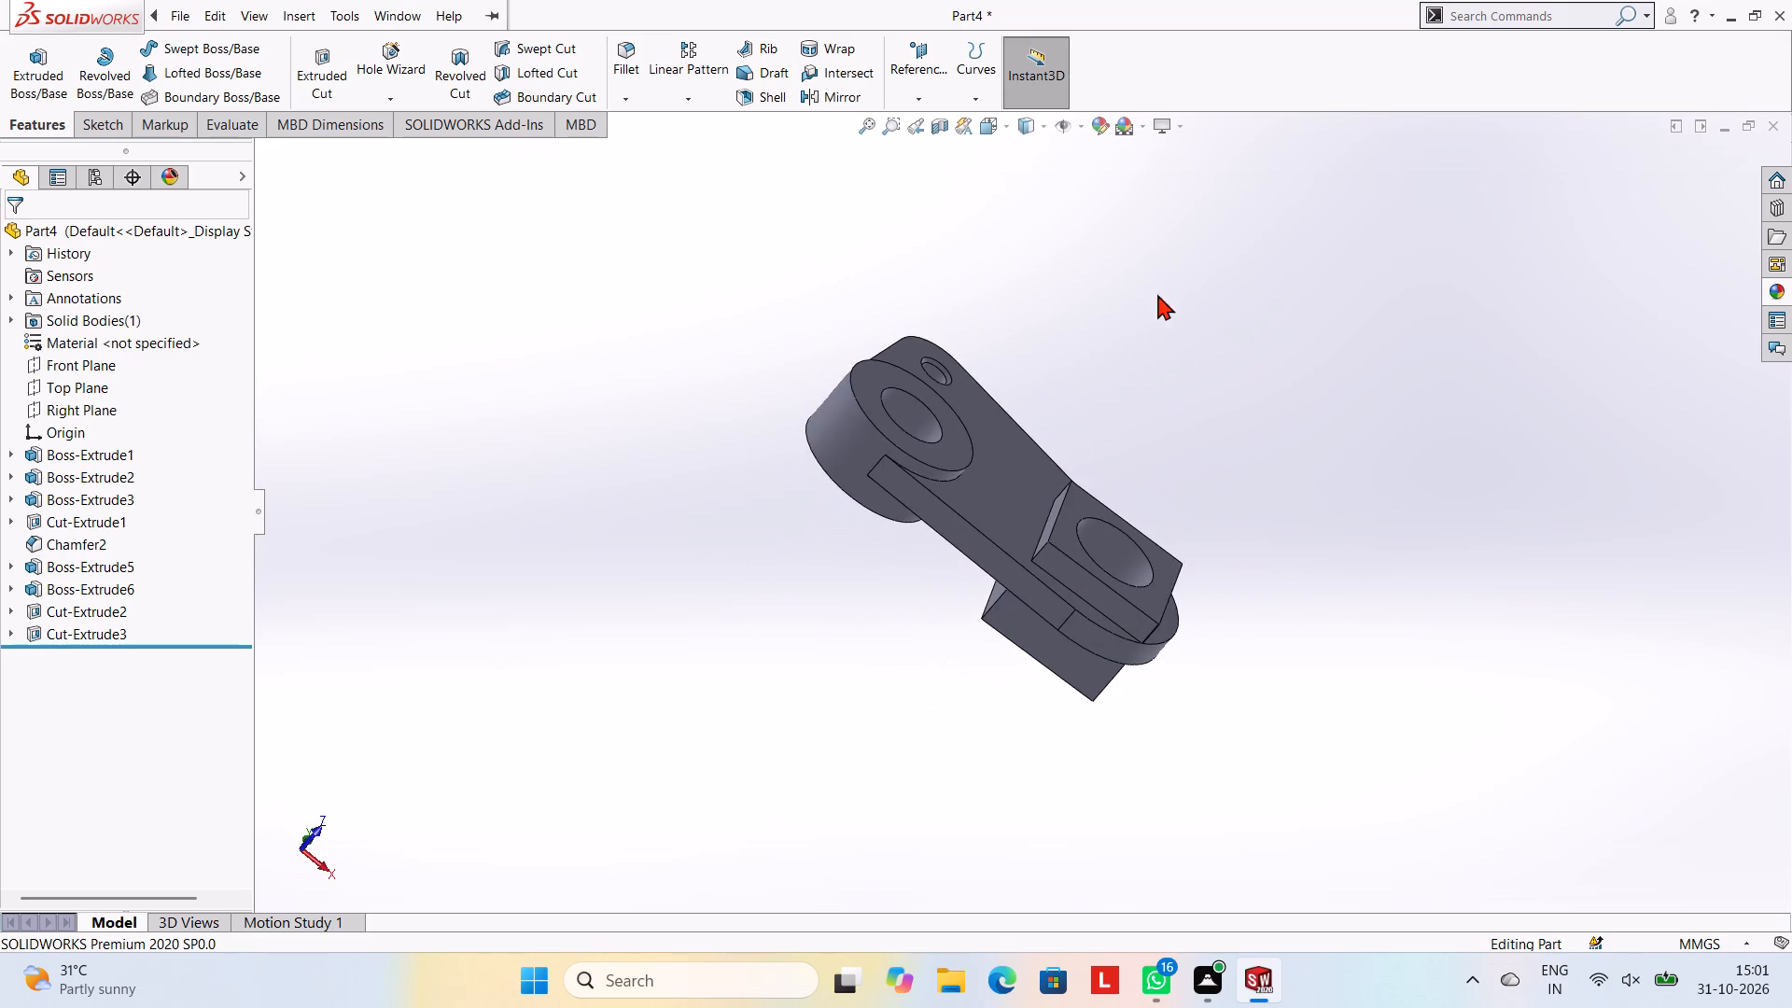
pyautogui.moveTo(1258, 670); pyautogui.dragTo(1346, 513, button='middle')
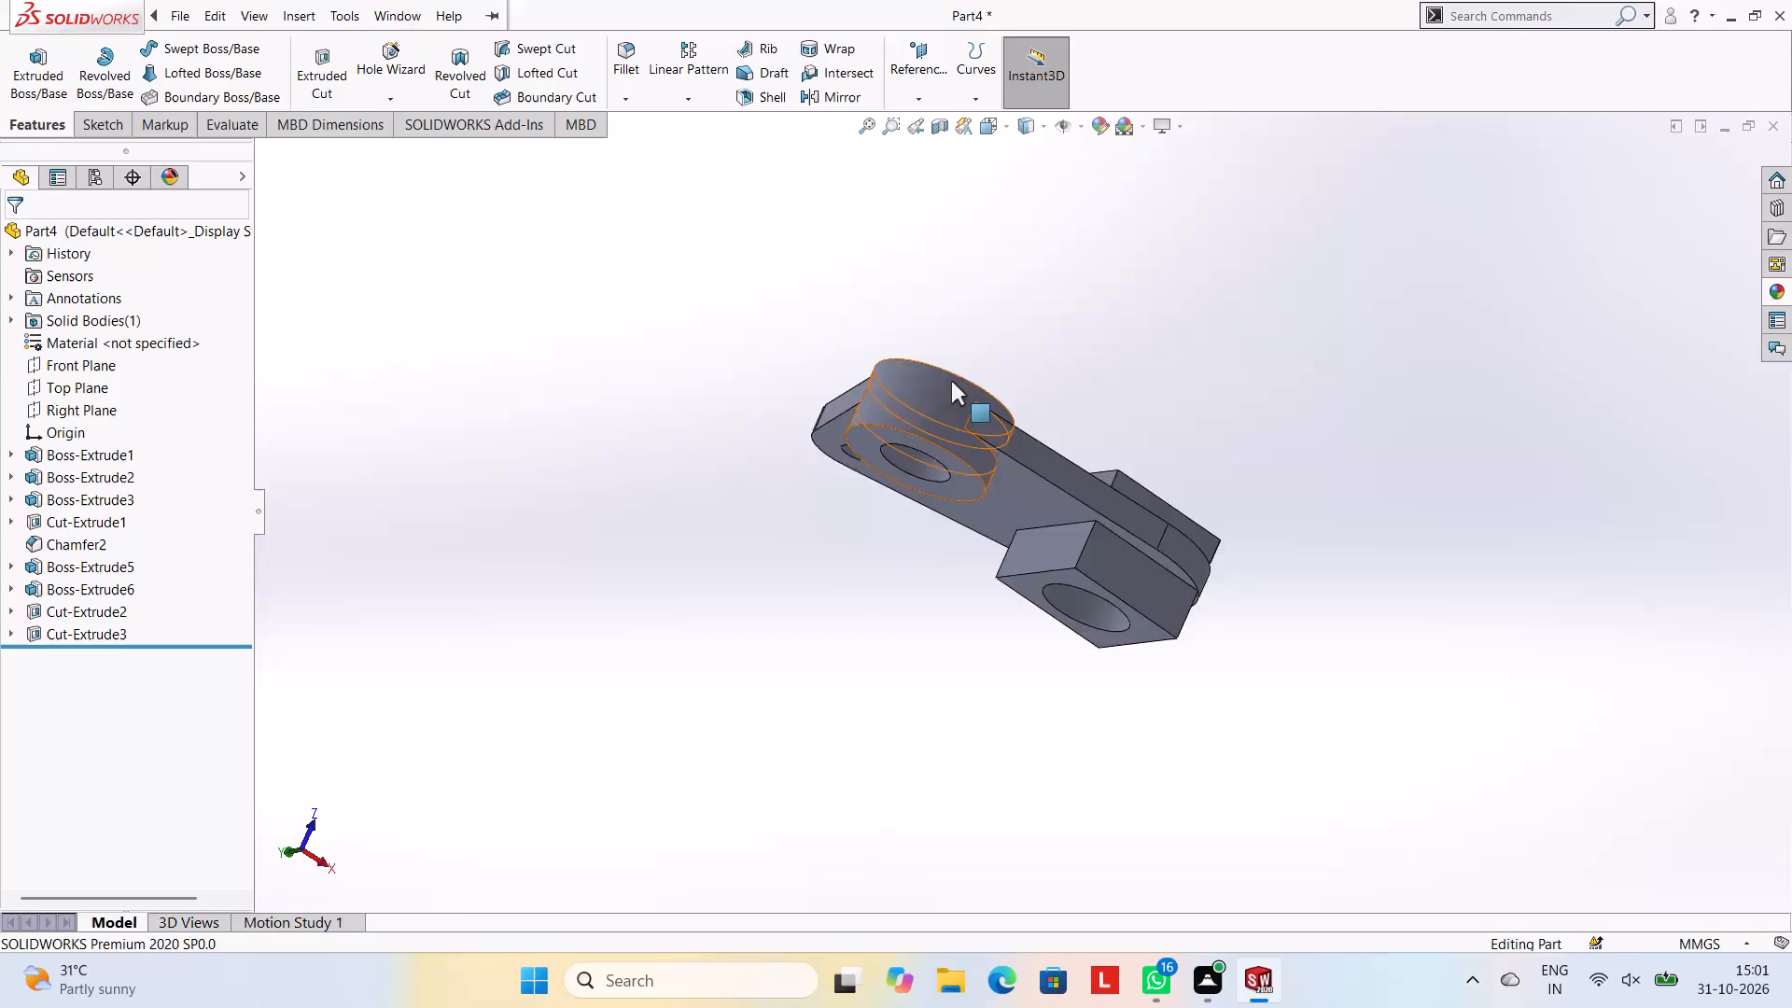
pyautogui.scroll(3, 951, 381)
pyautogui.moveTo(917, 429); pyautogui.dragTo(859, 726, button='middle')
pyautogui.scroll(-2, 1014, 356)
pyautogui.moveTo(1092, 503); pyautogui.dragTo(1088, 480, button='middle')
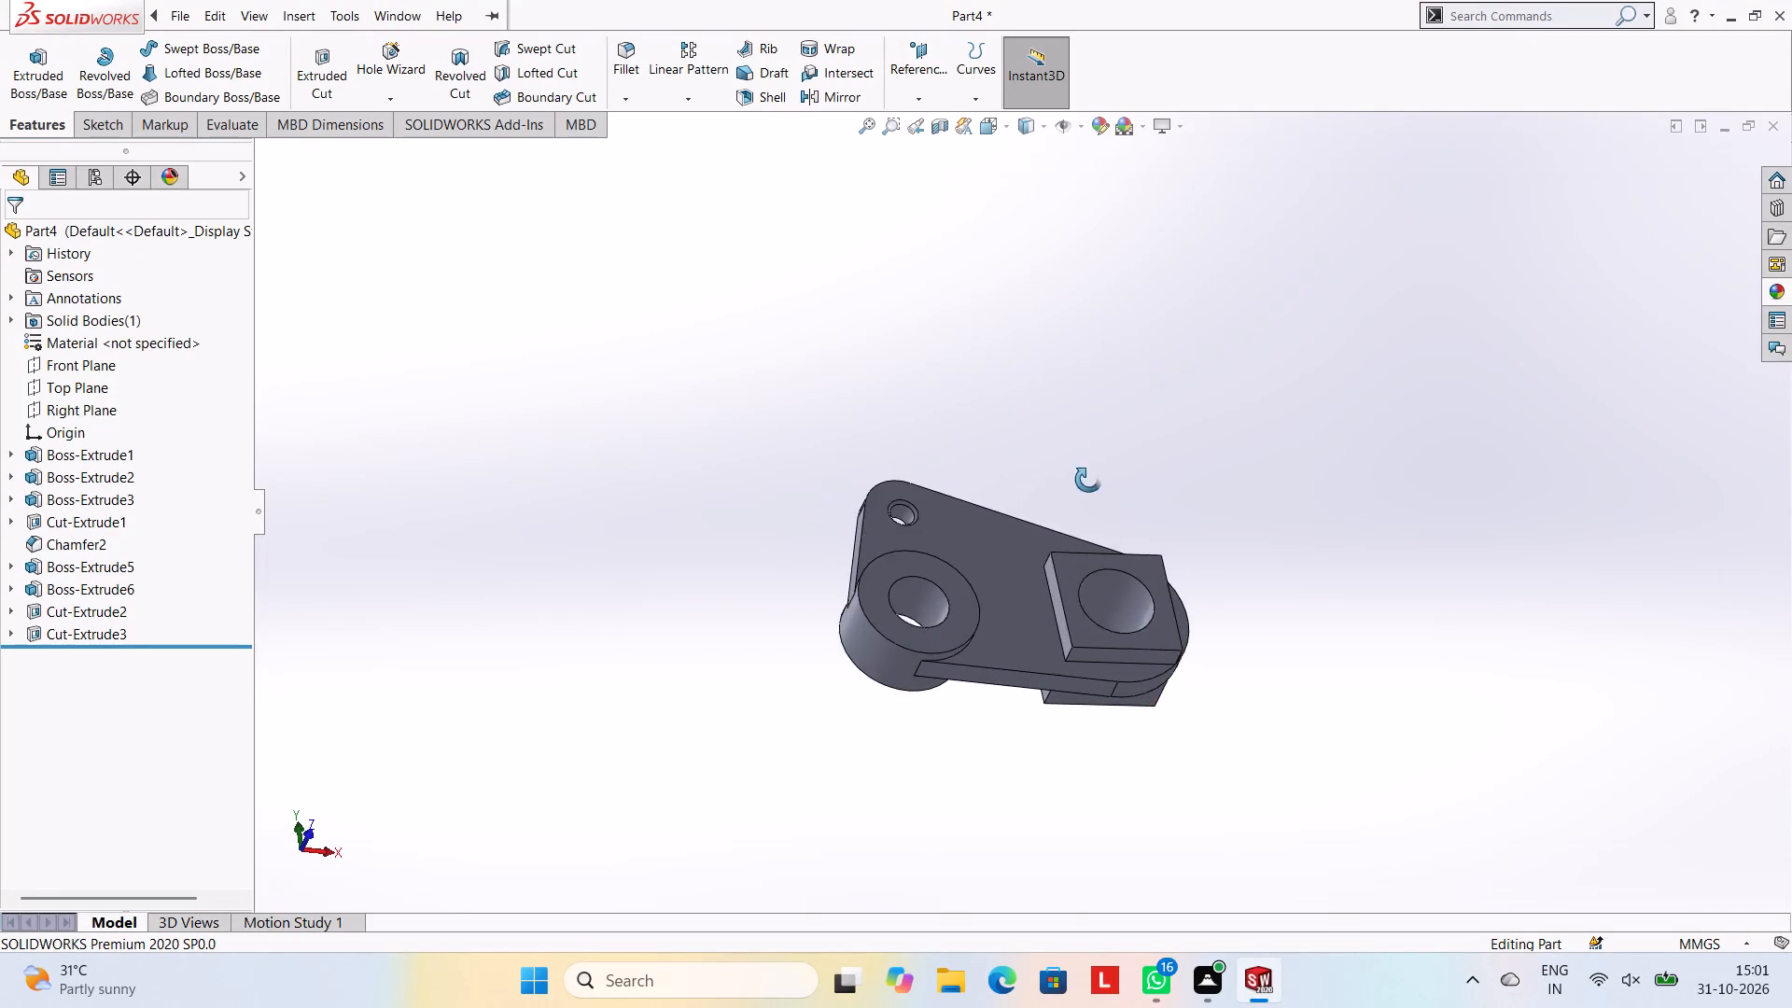
pyautogui.moveTo(1088, 480); pyautogui.dragTo(1074, 413, button='middle')
# Apply the Green LED appearance to the whole body.
pyautogui.click(1785, 297)
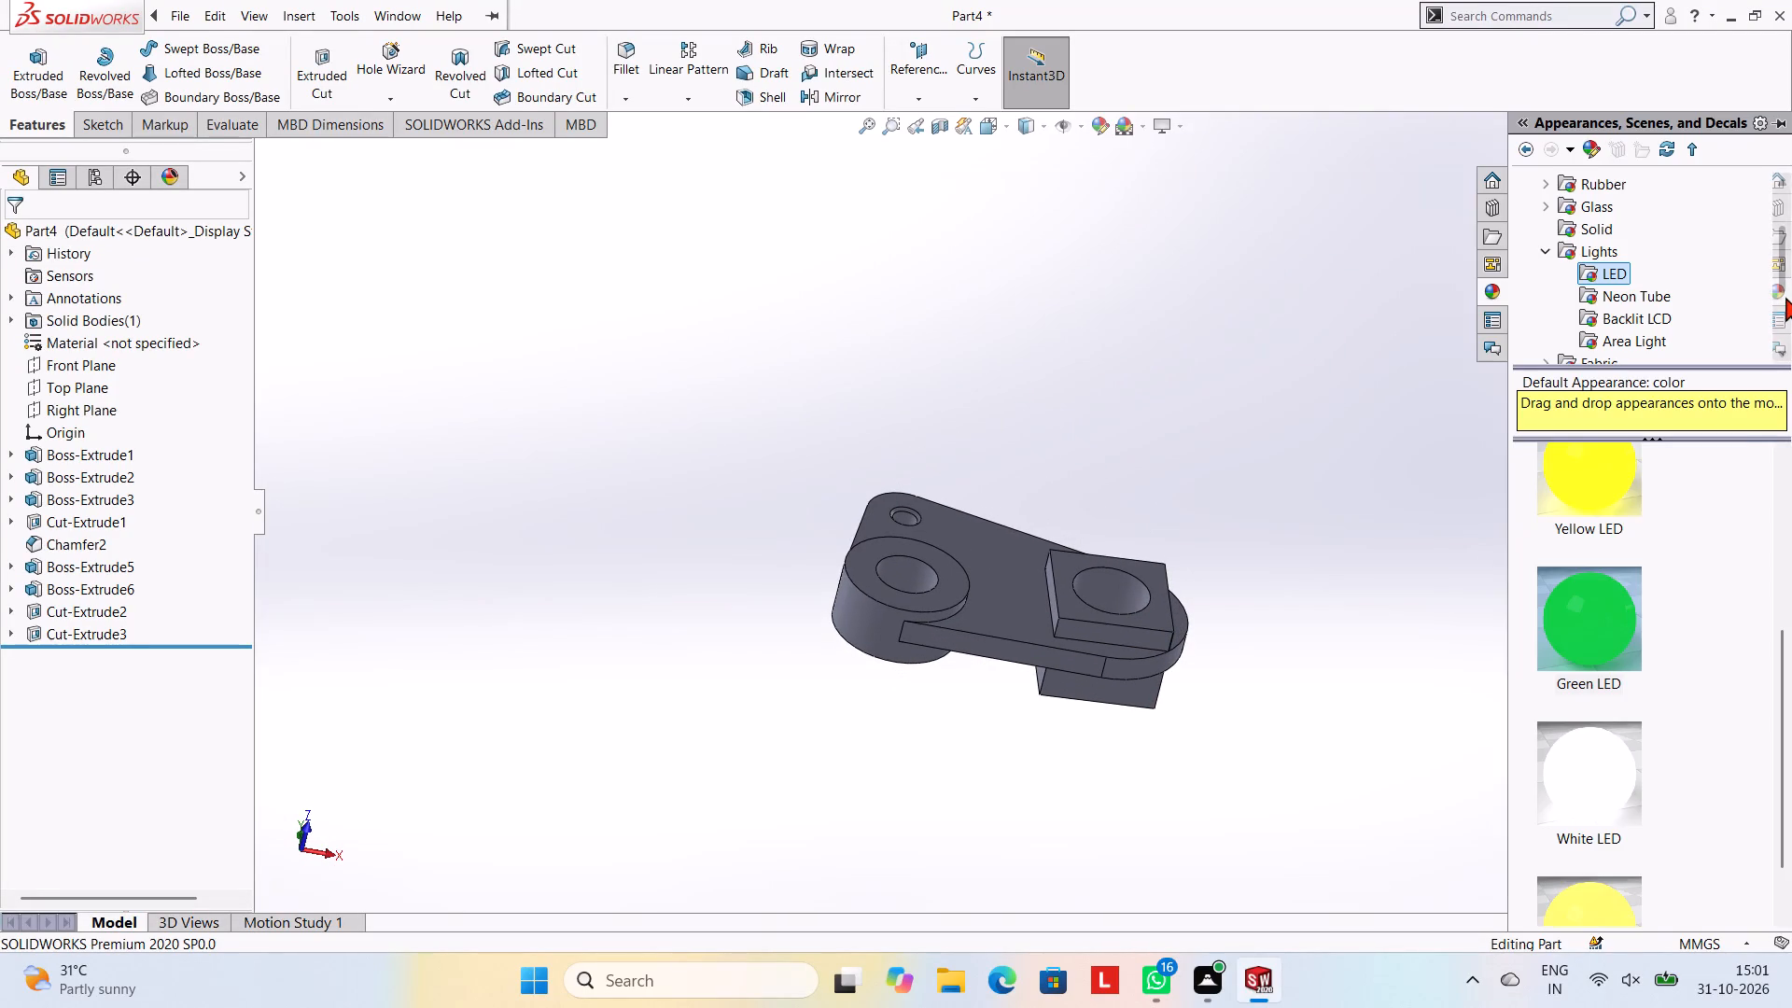
pyautogui.moveTo(1617, 490); pyautogui.dragTo(1606, 497)
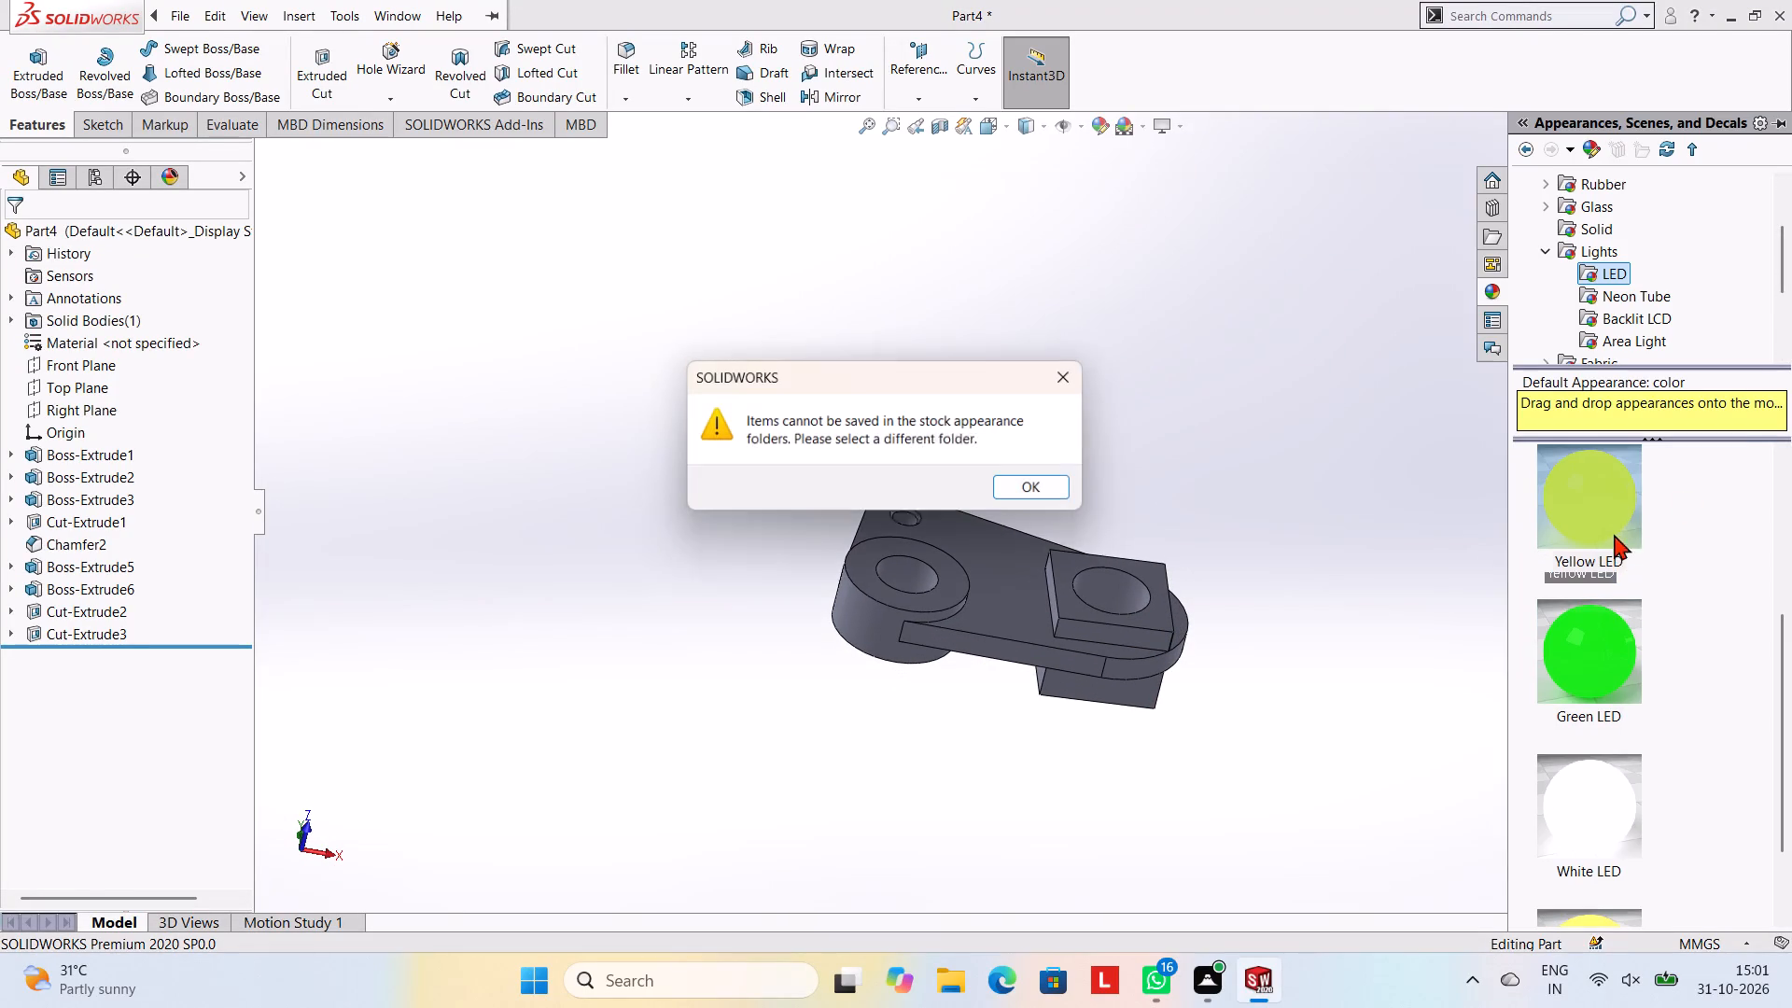
pyautogui.click(1059, 367)
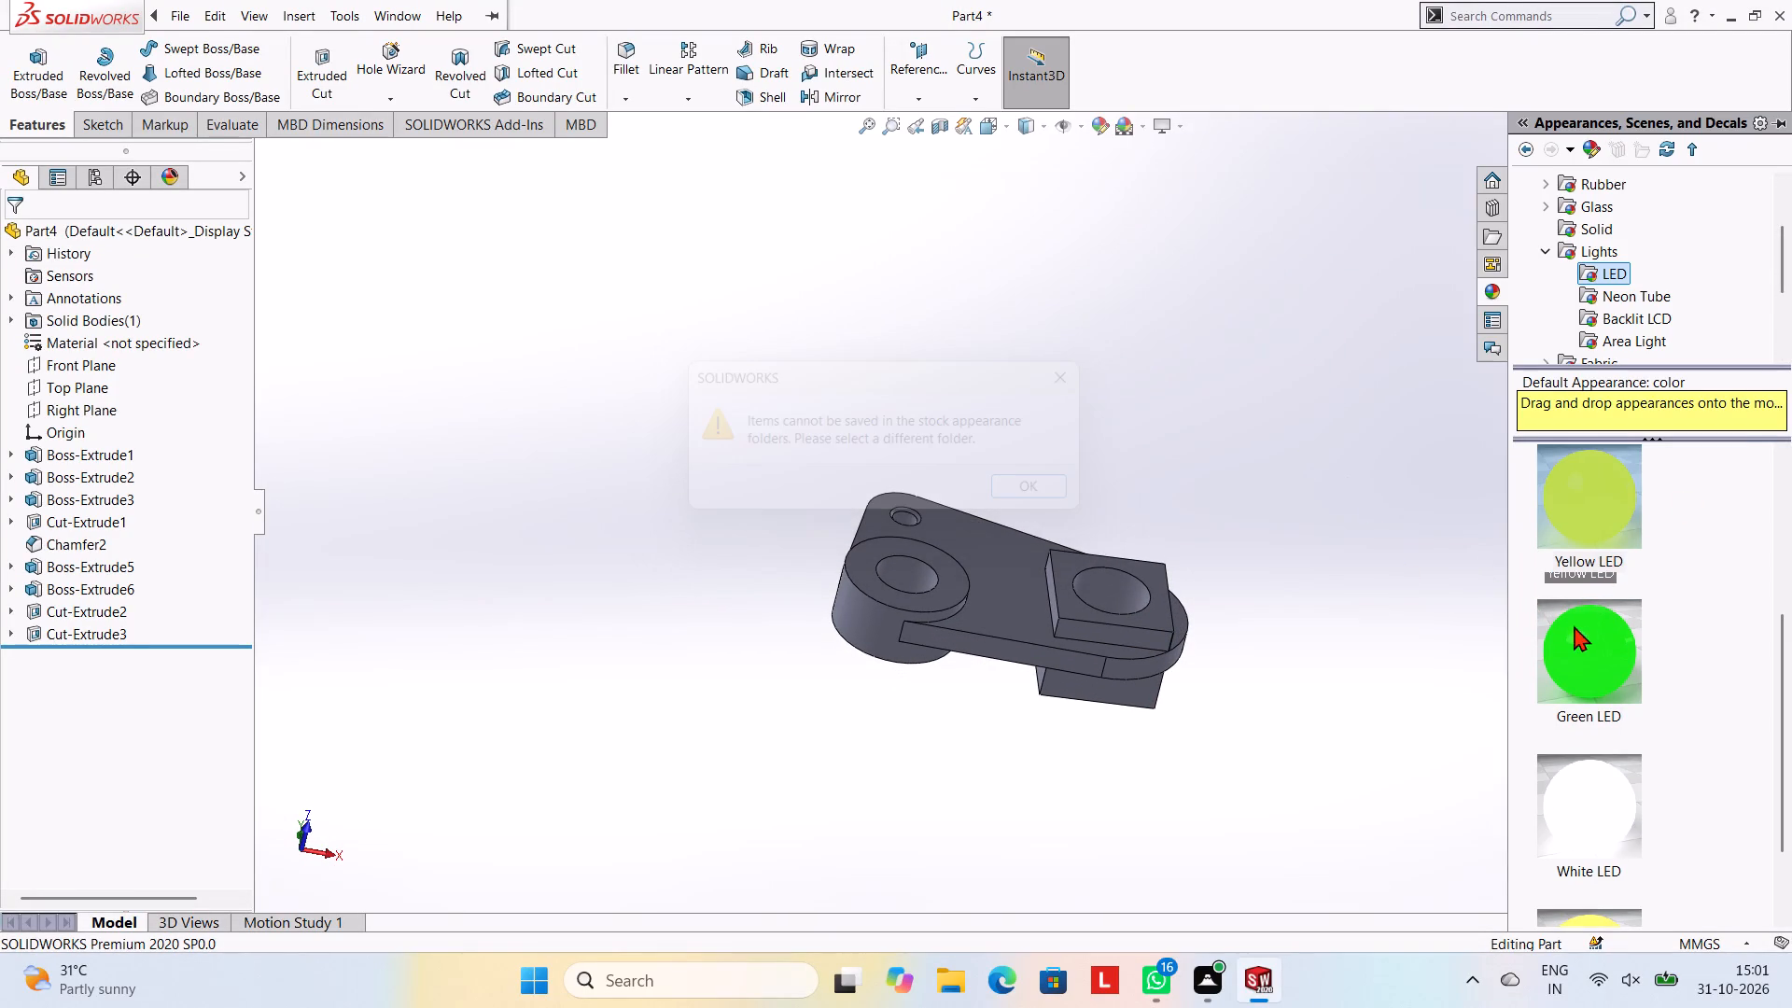
pyautogui.moveTo(1578, 626); pyautogui.dragTo(1003, 591)
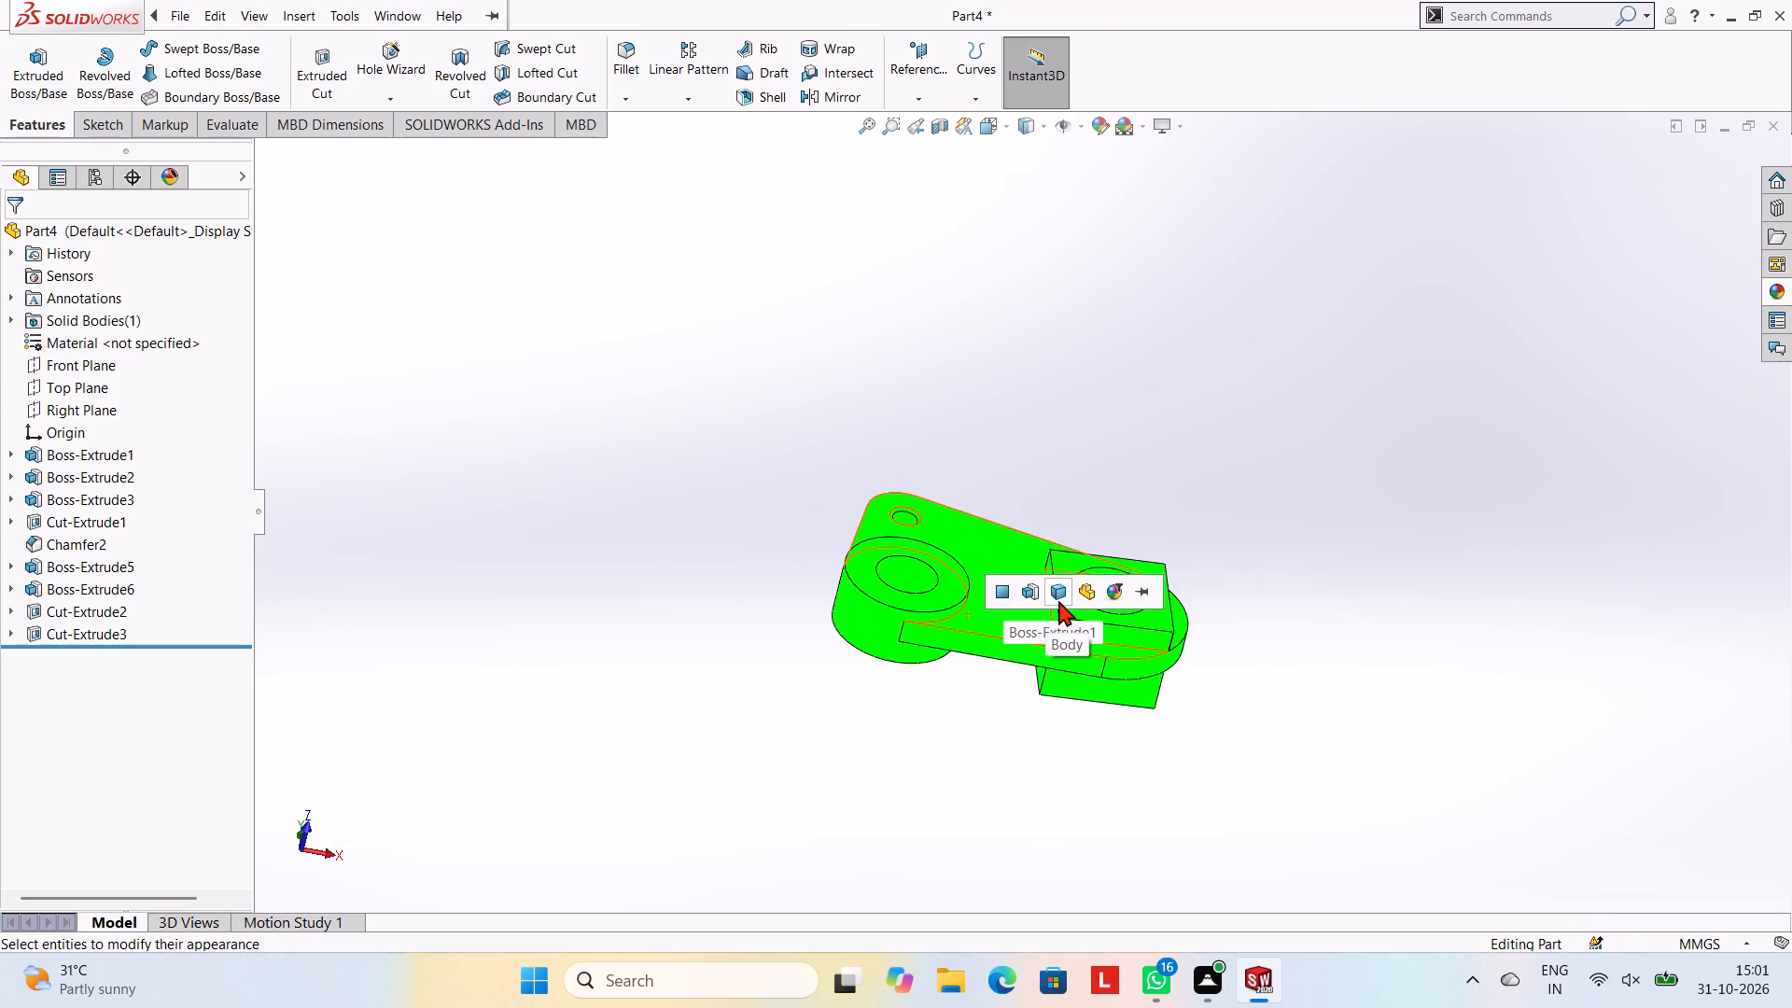
pyautogui.click(1058, 600)
# Apply the Red LED appearance to the Boss-Extrude5 feature, the square block on the plate's front side.
pyautogui.click(1782, 294)
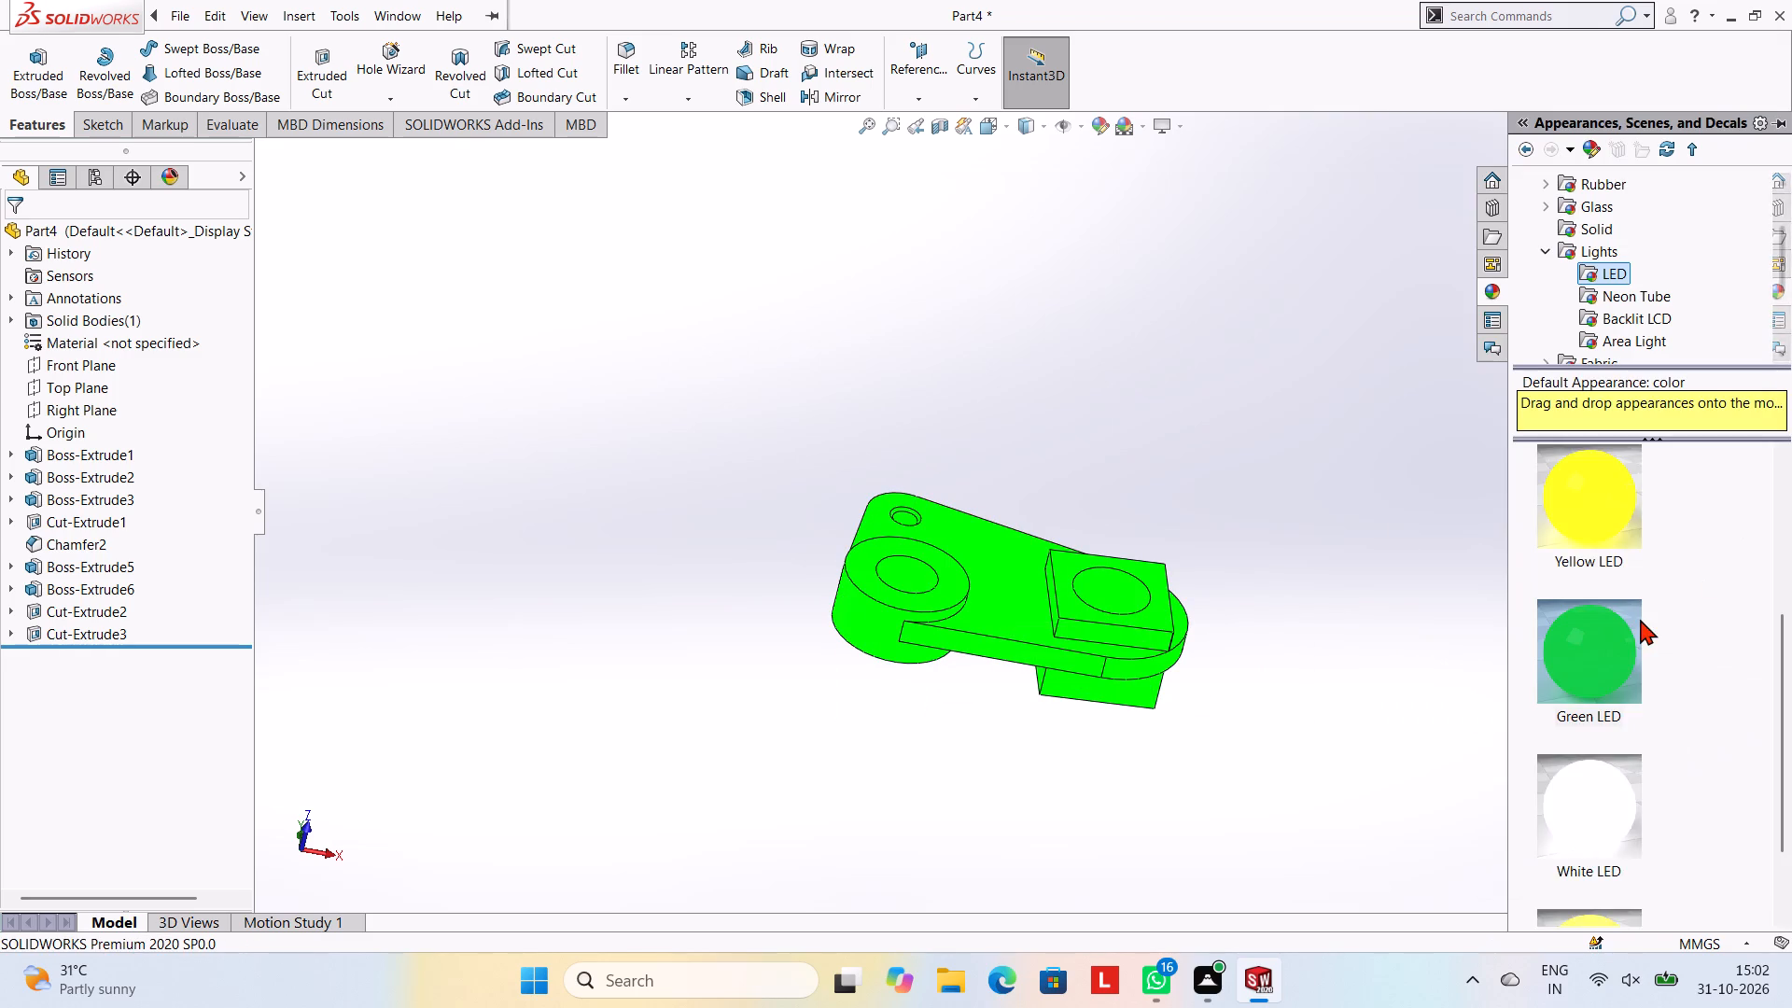
pyautogui.scroll(-2, 1634, 625)
pyautogui.scroll(3, 1631, 591)
pyautogui.moveTo(1602, 508); pyautogui.dragTo(1139, 651)
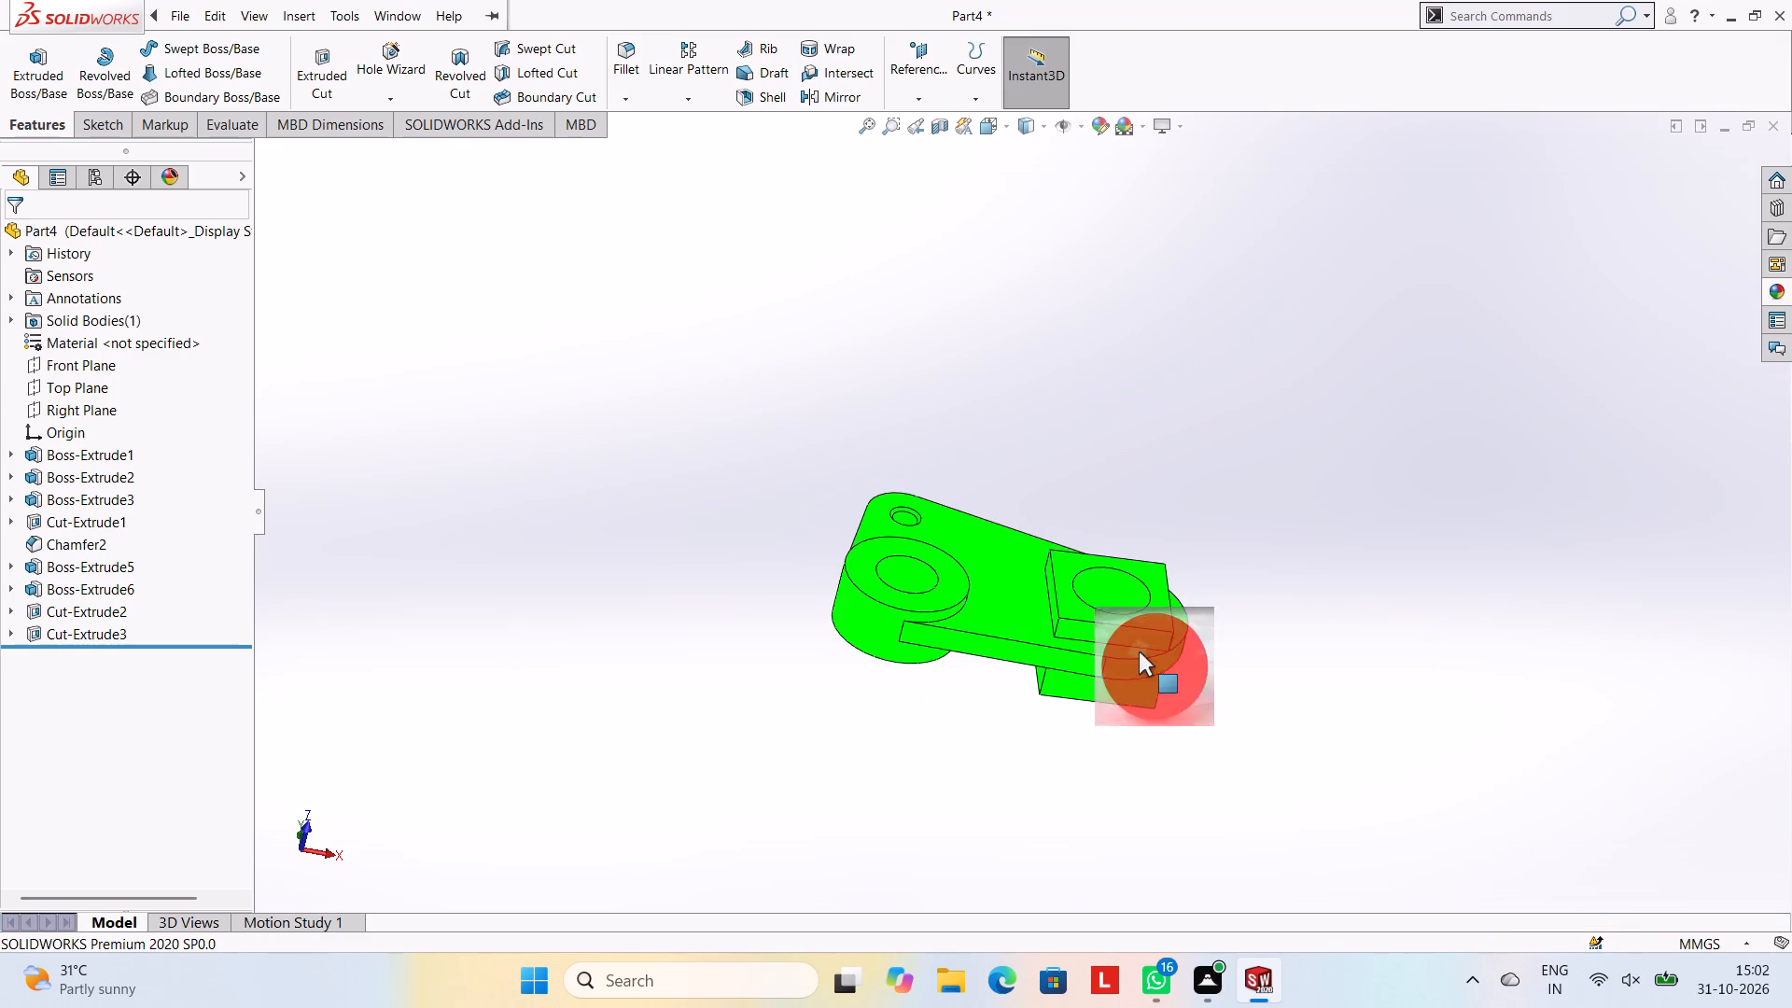
pyautogui.moveTo(1139, 651); pyautogui.dragTo(1084, 612)
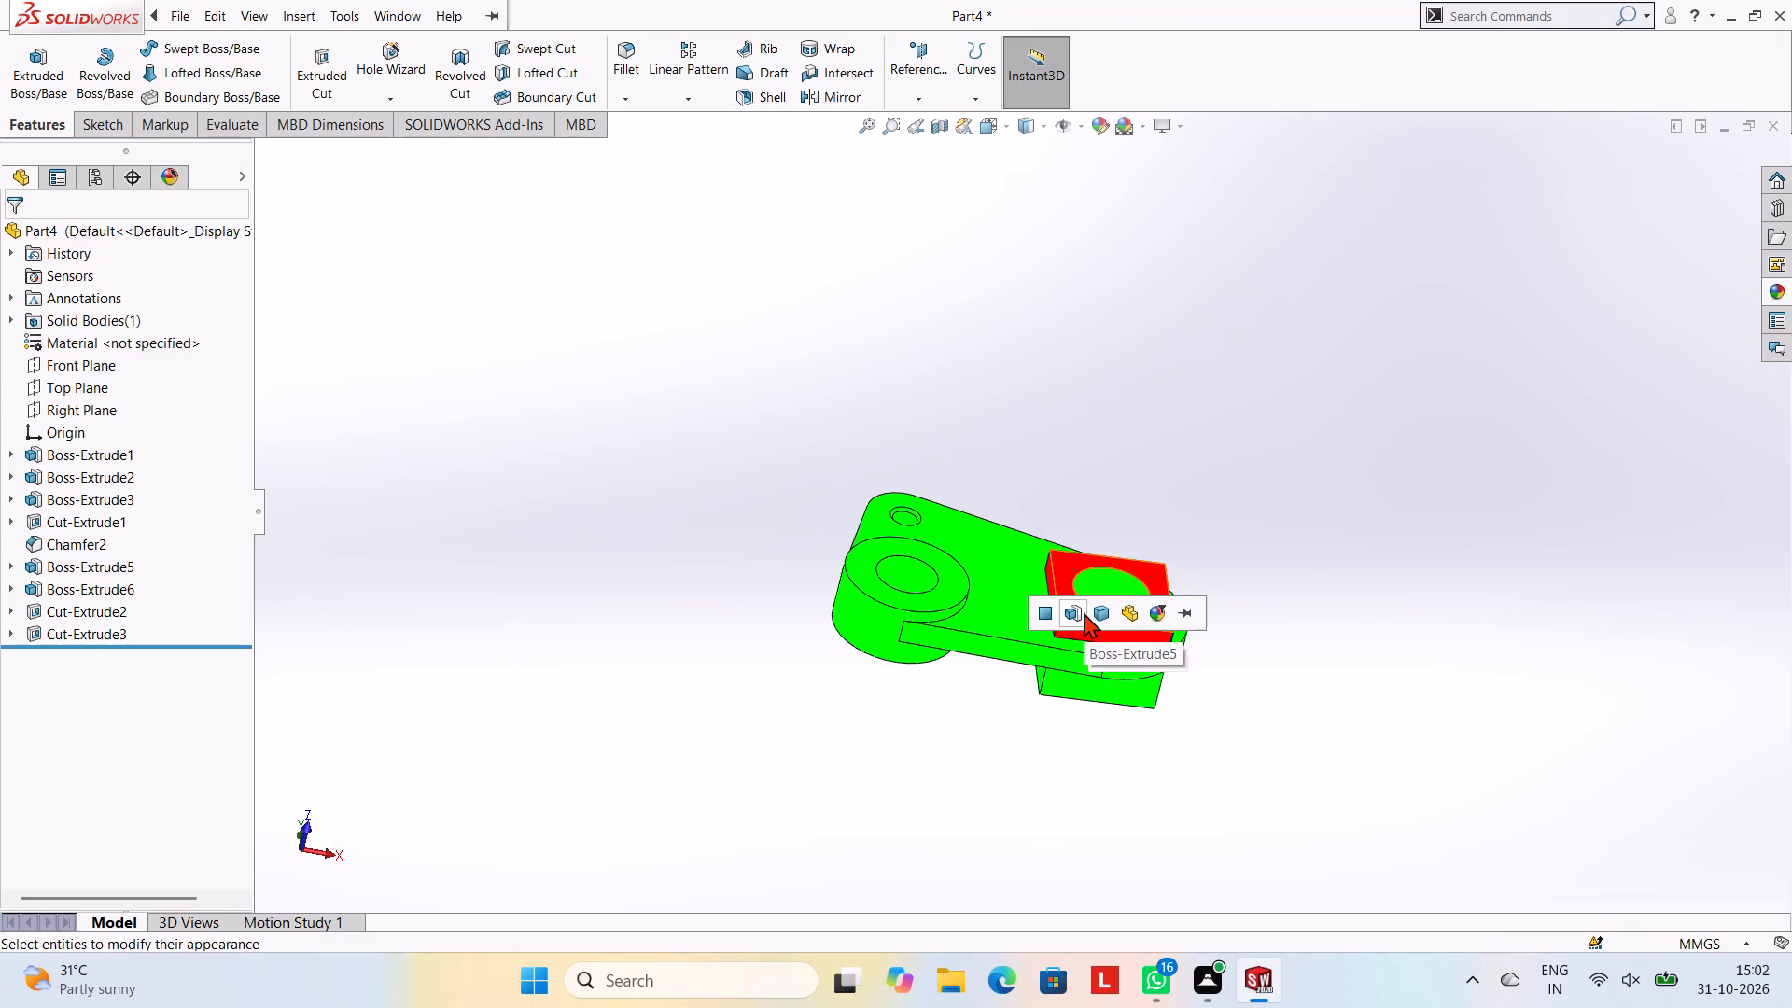
pyautogui.click(1071, 612)
# Apply the Red LED appearance to the Boss-Extrude6 feature, the square block on the plate's opposite side.
pyautogui.moveTo(1233, 692); pyautogui.dragTo(1230, 315, button='middle')
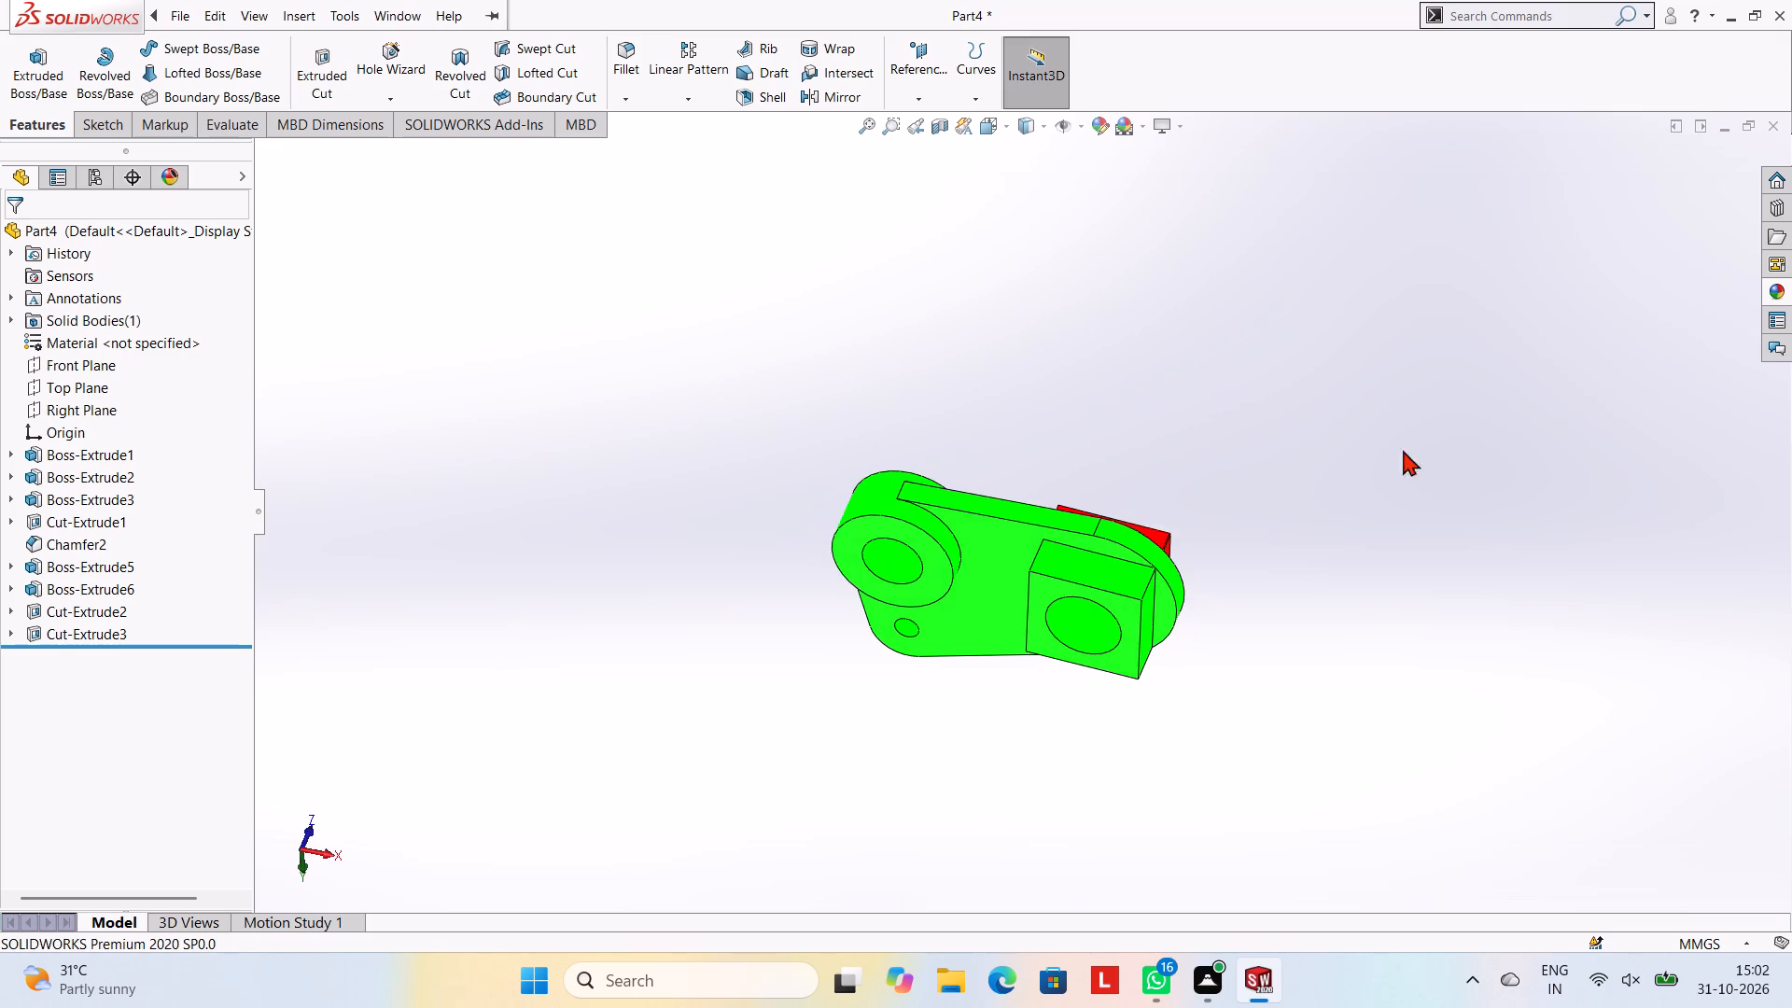
pyautogui.click(1781, 291)
pyautogui.moveTo(1595, 507); pyautogui.dragTo(1076, 632)
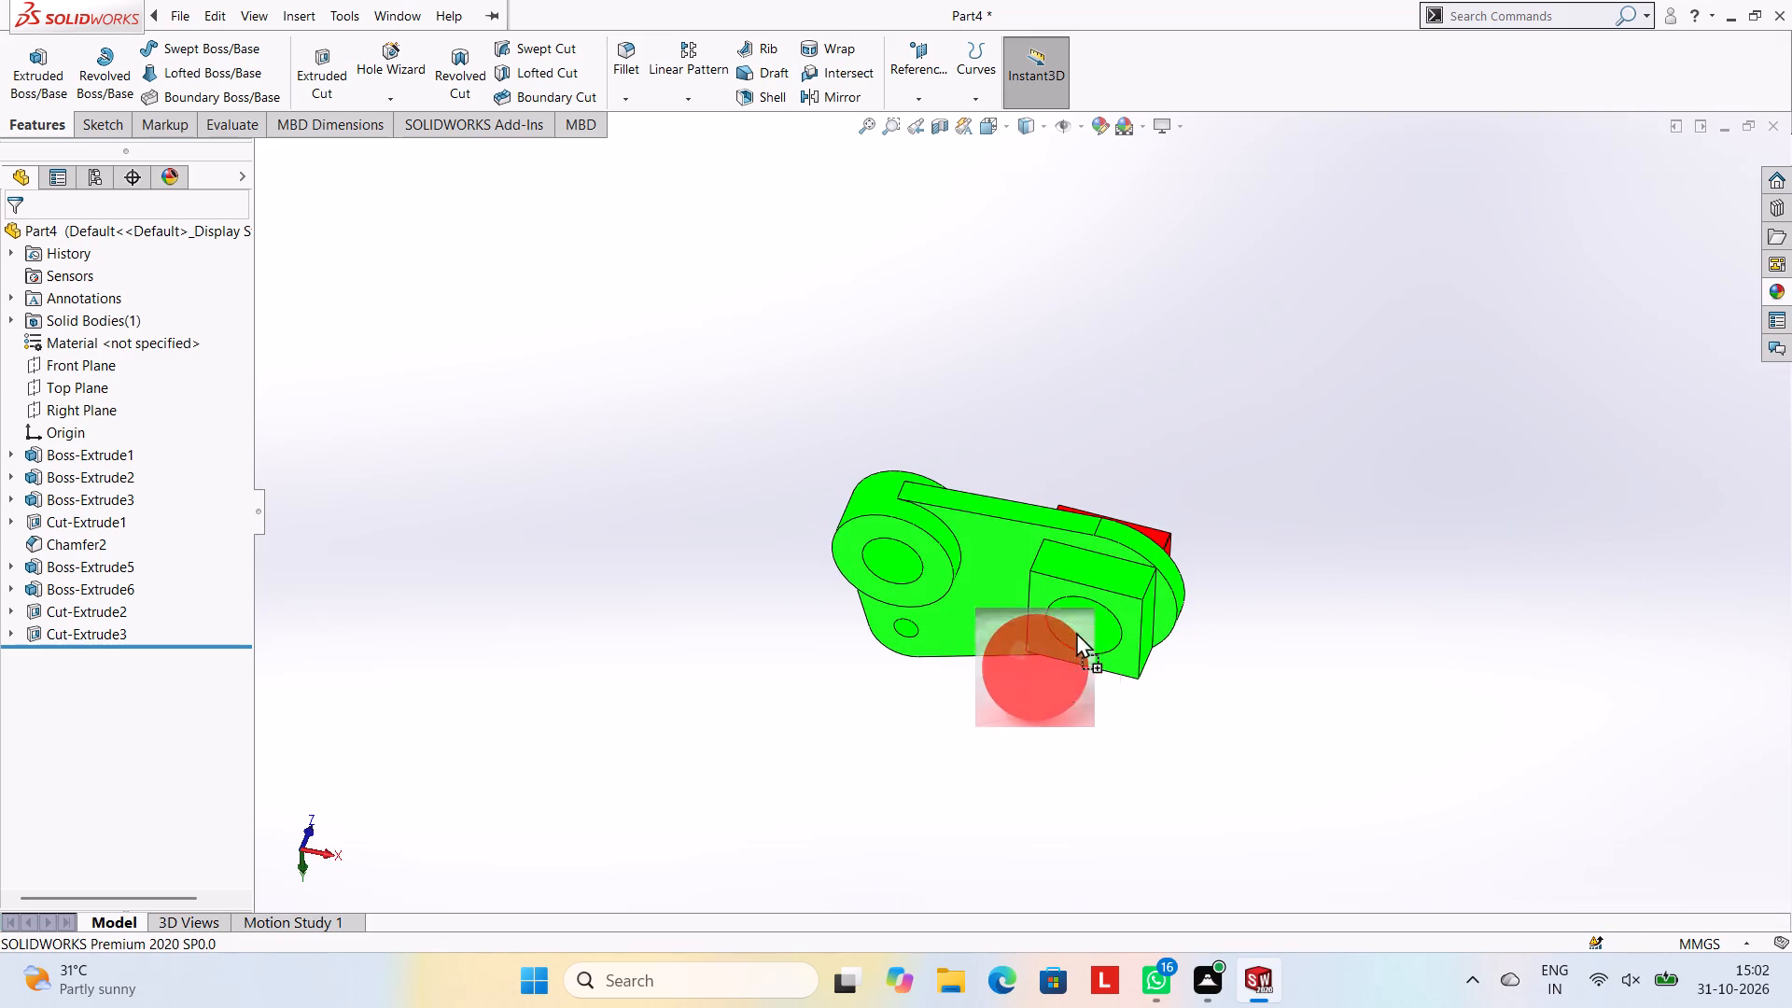
pyautogui.moveTo(1076, 632); pyautogui.dragTo(1093, 569)
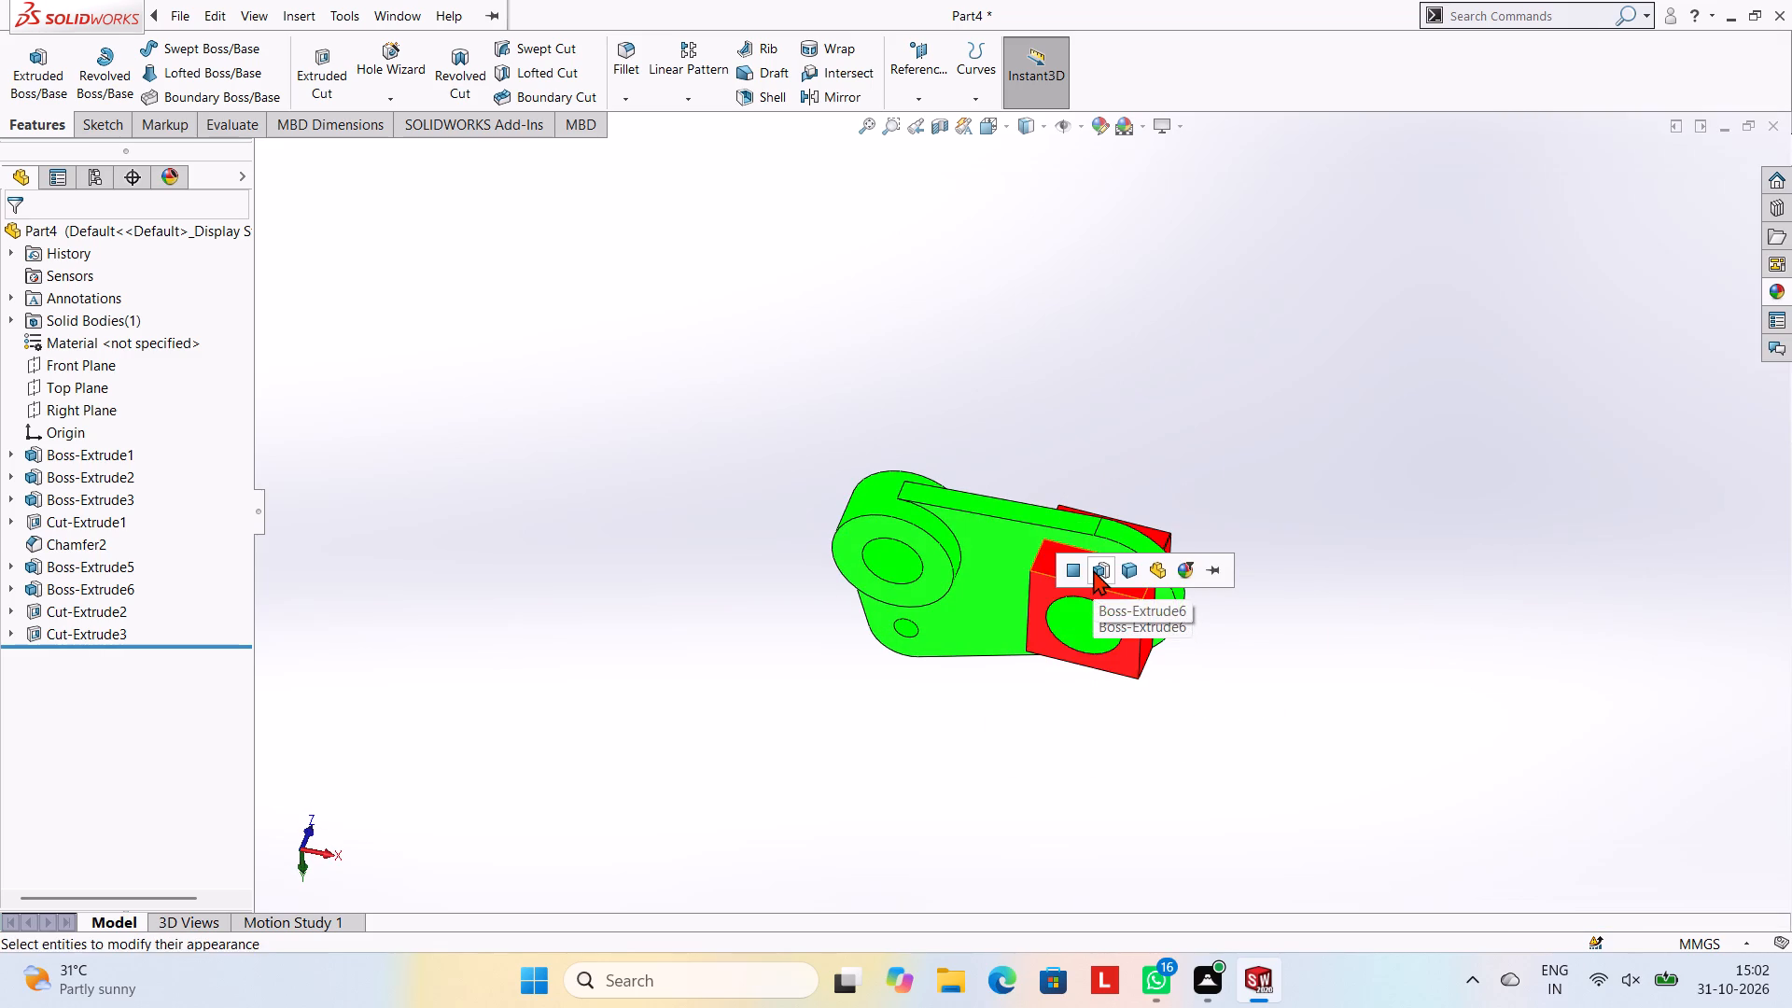
pyautogui.click(1093, 569)
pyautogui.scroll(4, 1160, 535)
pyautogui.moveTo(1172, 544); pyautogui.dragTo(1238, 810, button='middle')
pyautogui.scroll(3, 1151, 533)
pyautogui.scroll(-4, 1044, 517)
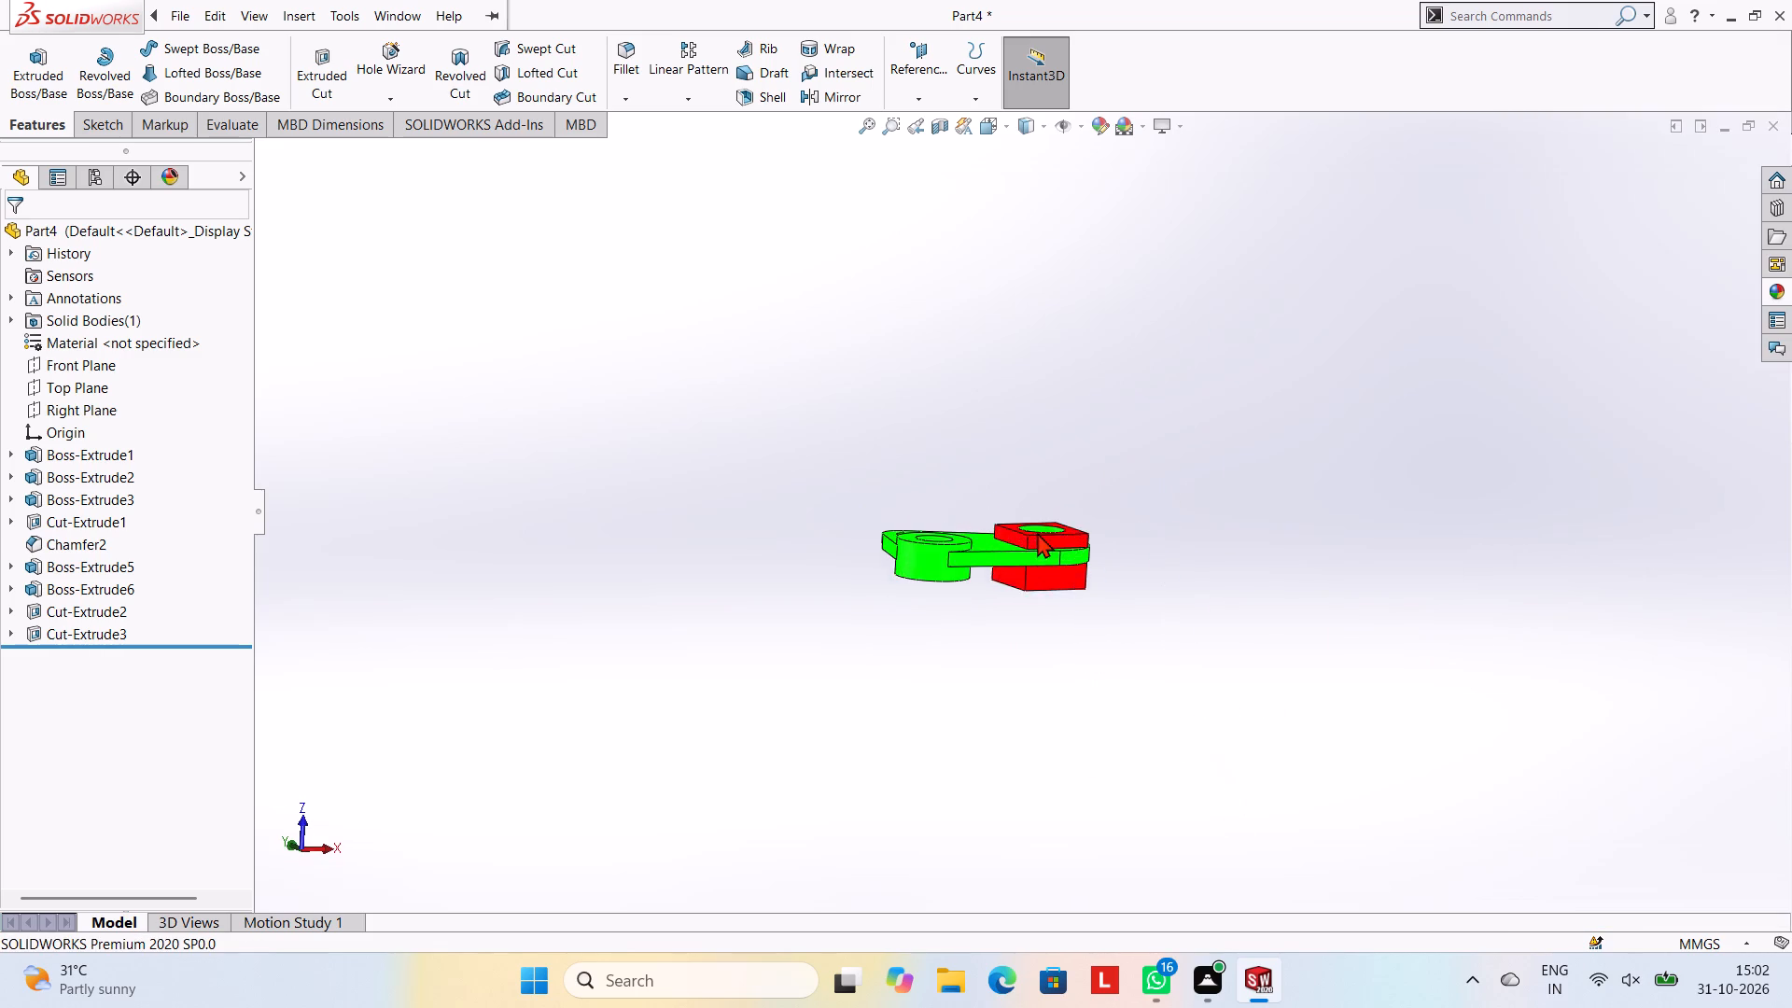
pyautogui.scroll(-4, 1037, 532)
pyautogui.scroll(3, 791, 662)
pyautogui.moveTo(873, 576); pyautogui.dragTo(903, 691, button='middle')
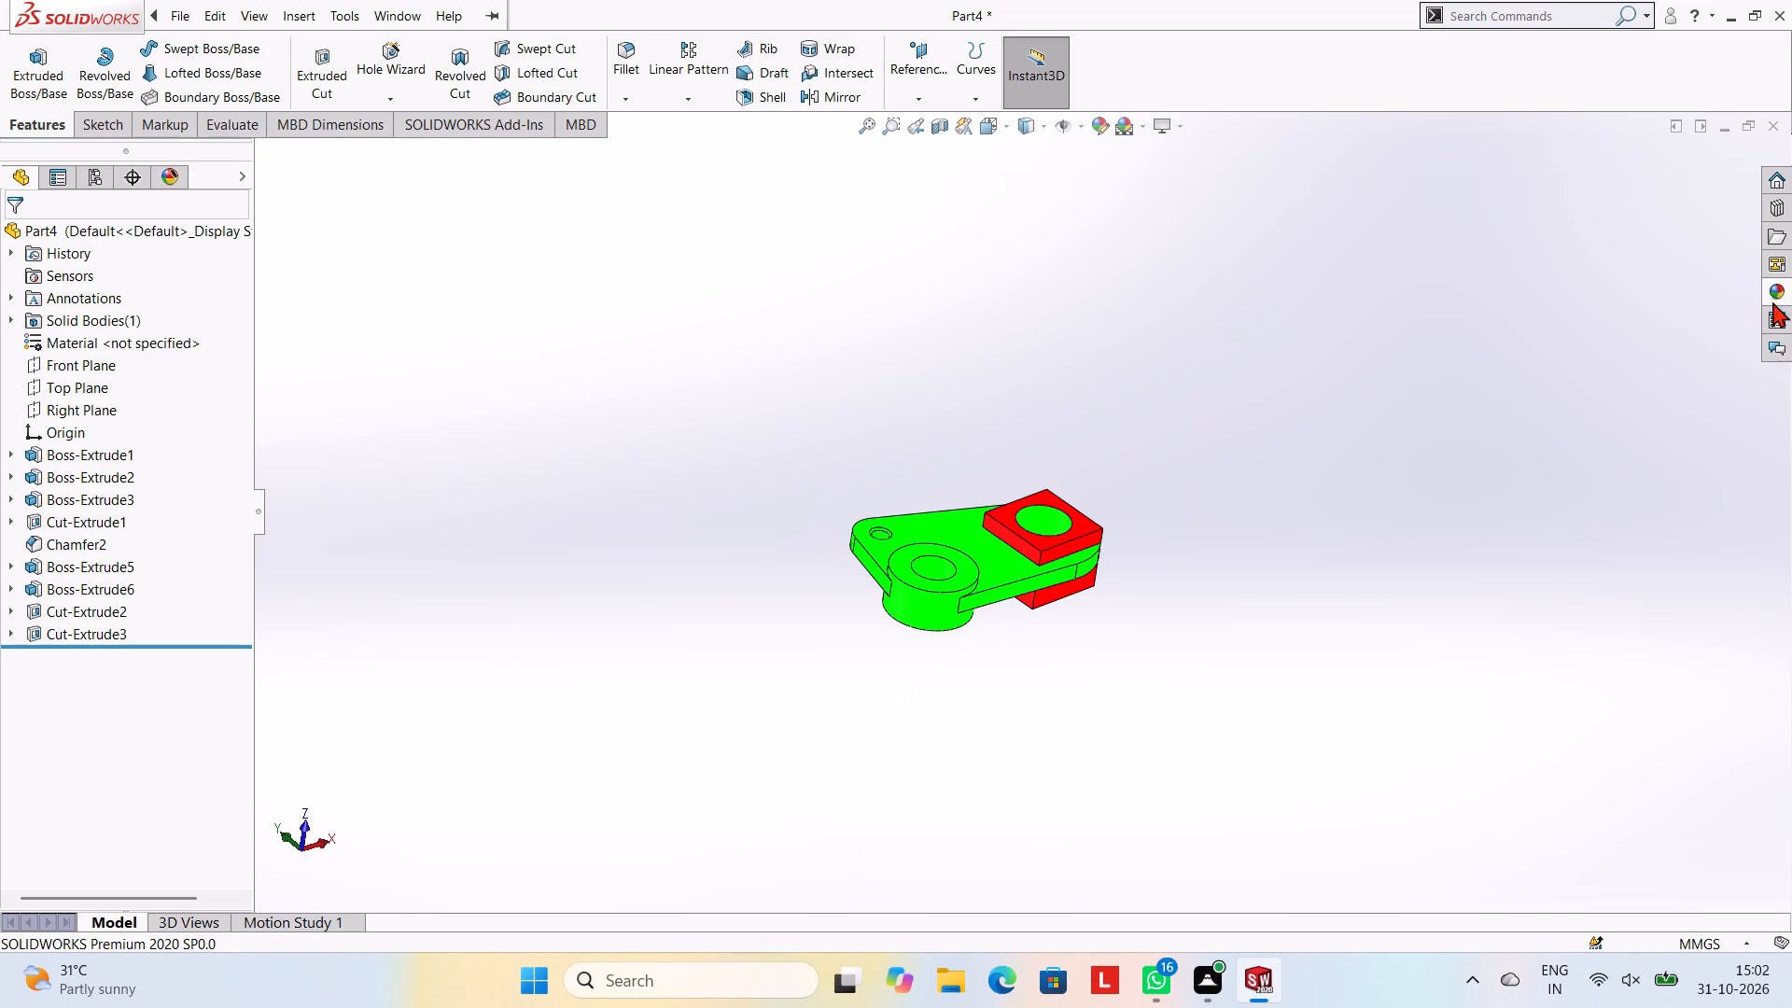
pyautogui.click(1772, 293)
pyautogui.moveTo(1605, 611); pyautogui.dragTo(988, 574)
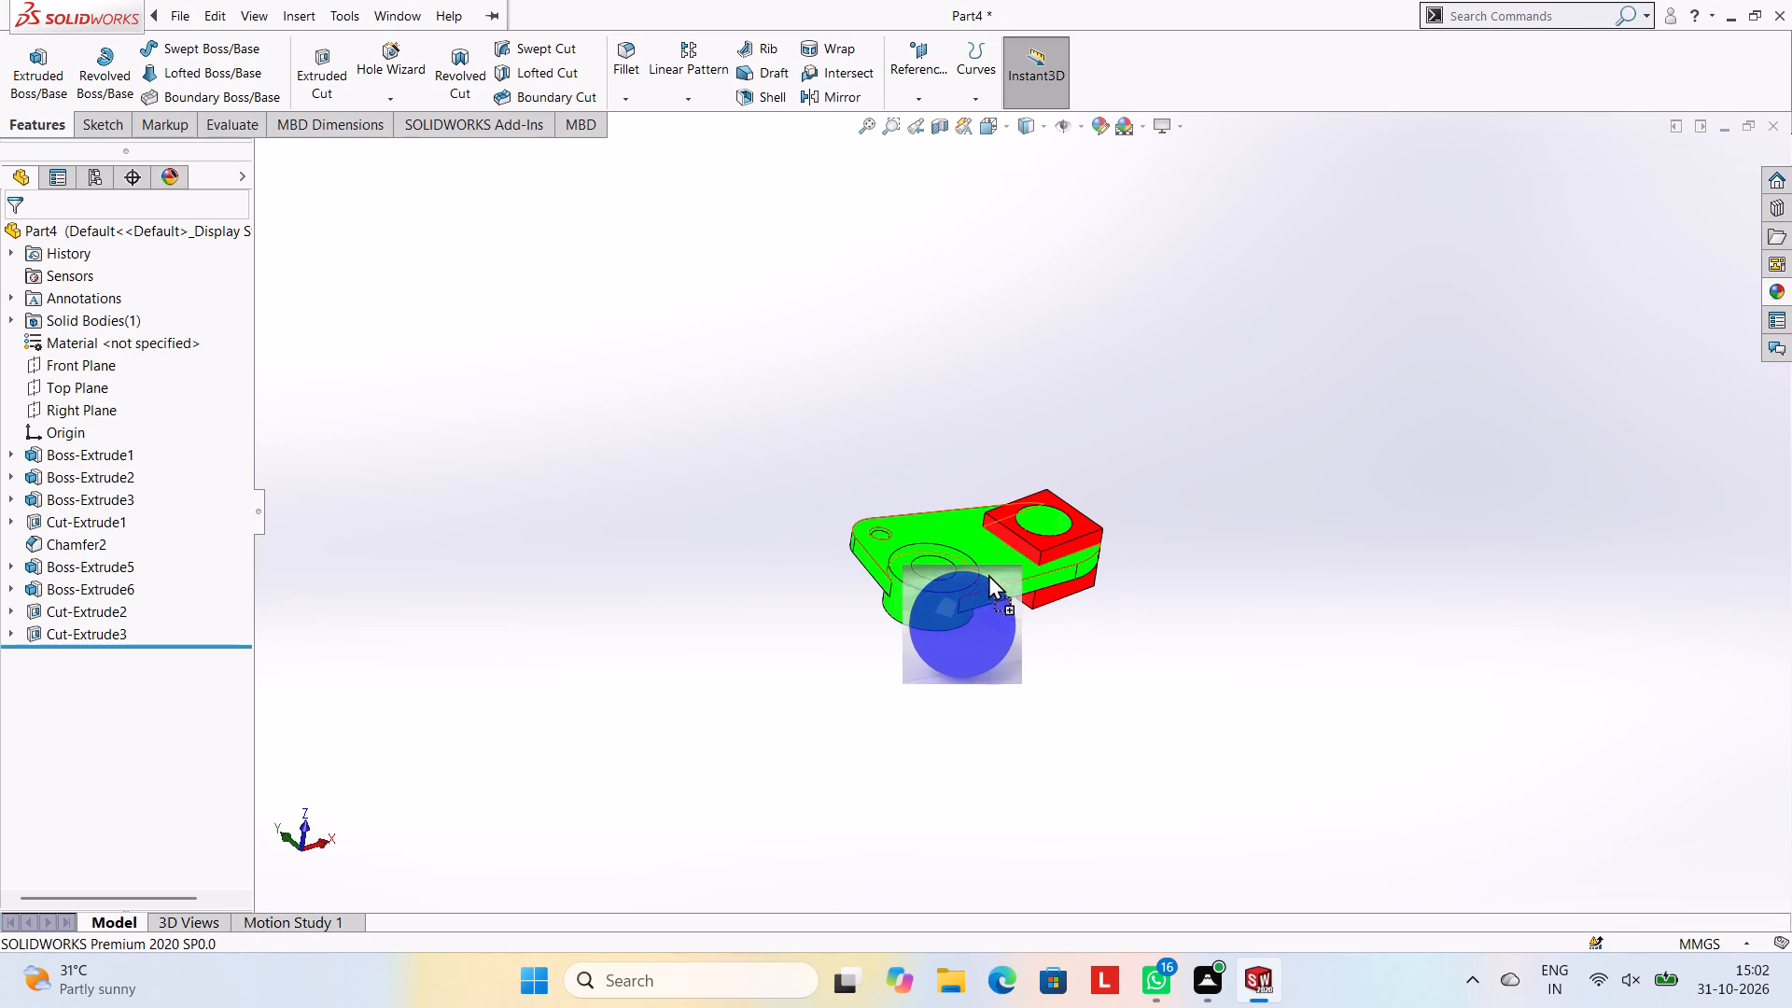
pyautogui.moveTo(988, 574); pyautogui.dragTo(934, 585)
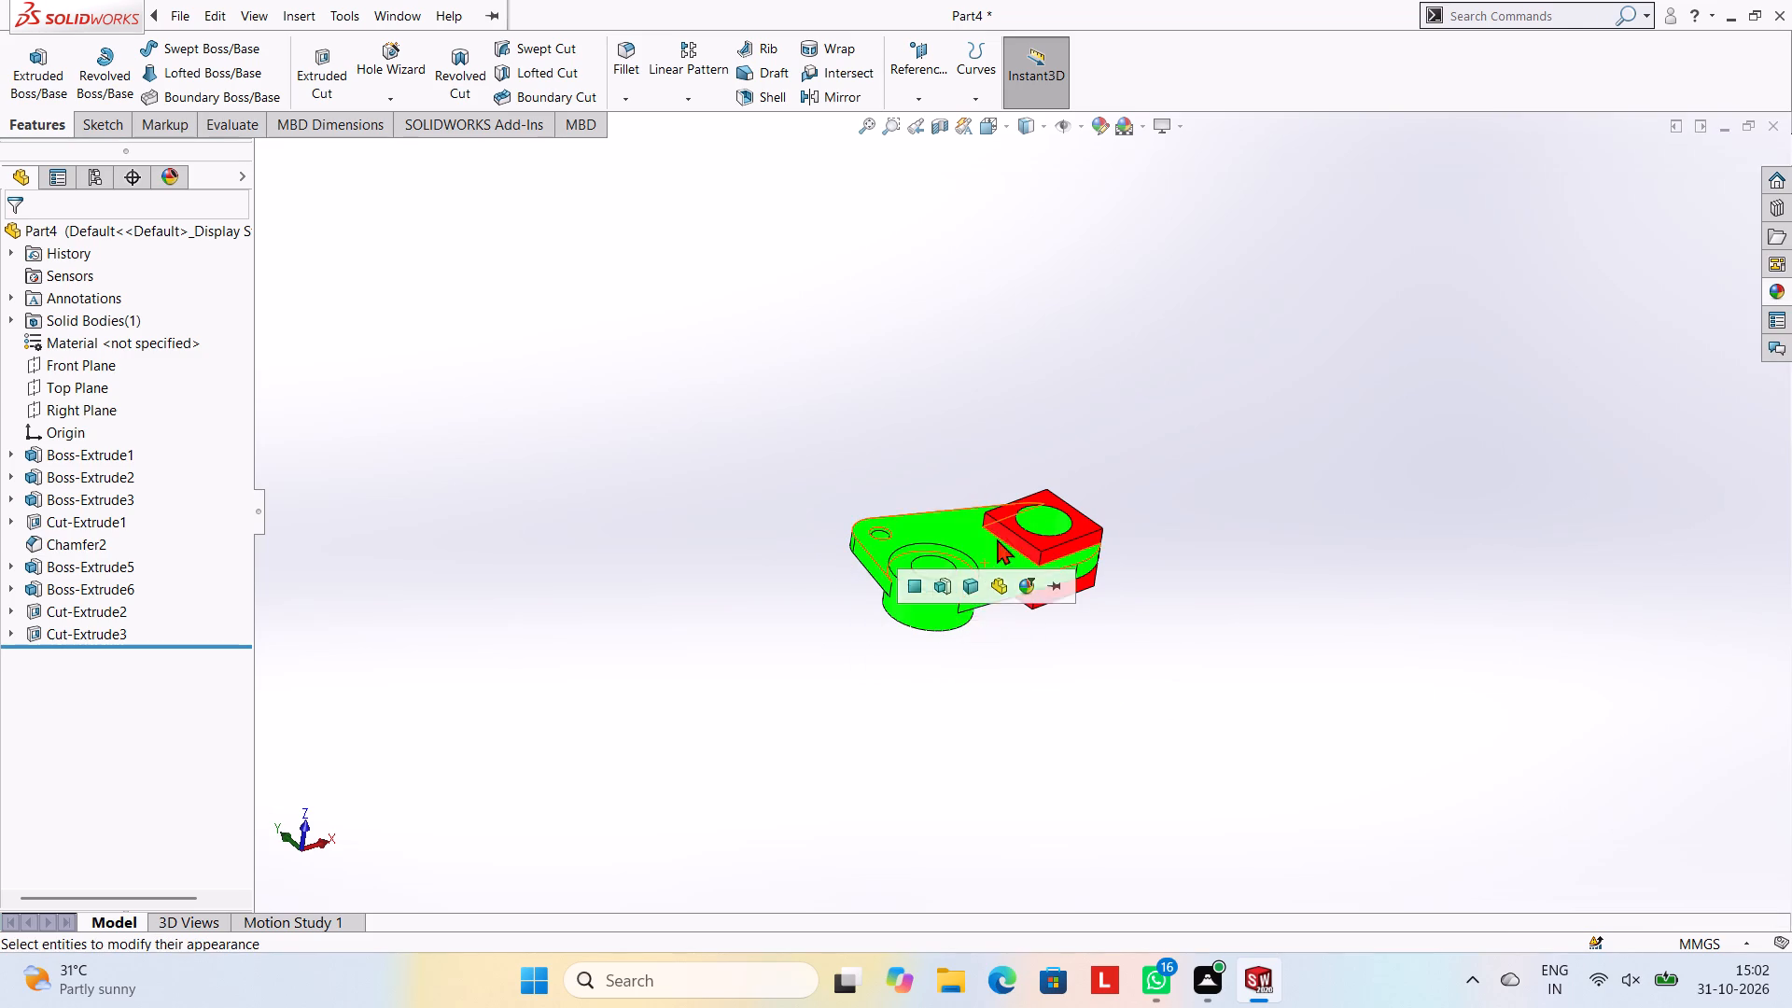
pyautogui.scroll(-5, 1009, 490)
# Apply the Blue LED appearance to the large round boss, covering its ring-shaped front face and its cylindrical outer side.
pyautogui.click(1783, 291)
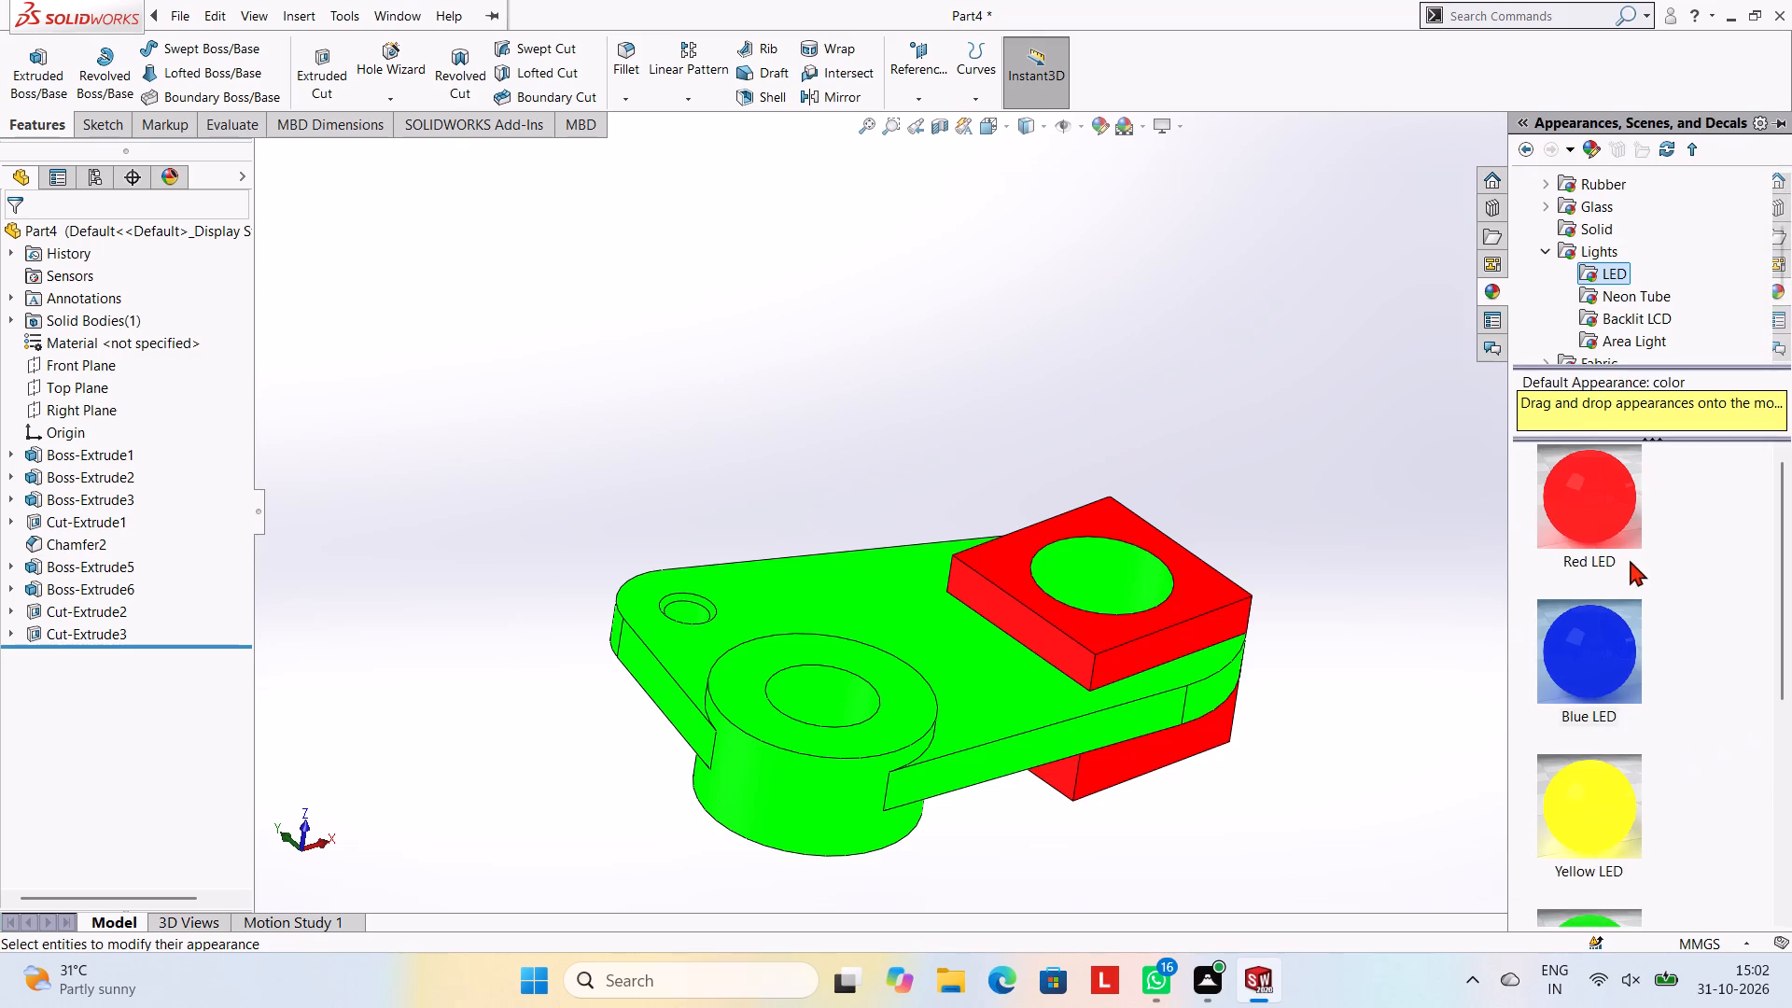
pyautogui.moveTo(1607, 621); pyautogui.dragTo(799, 715)
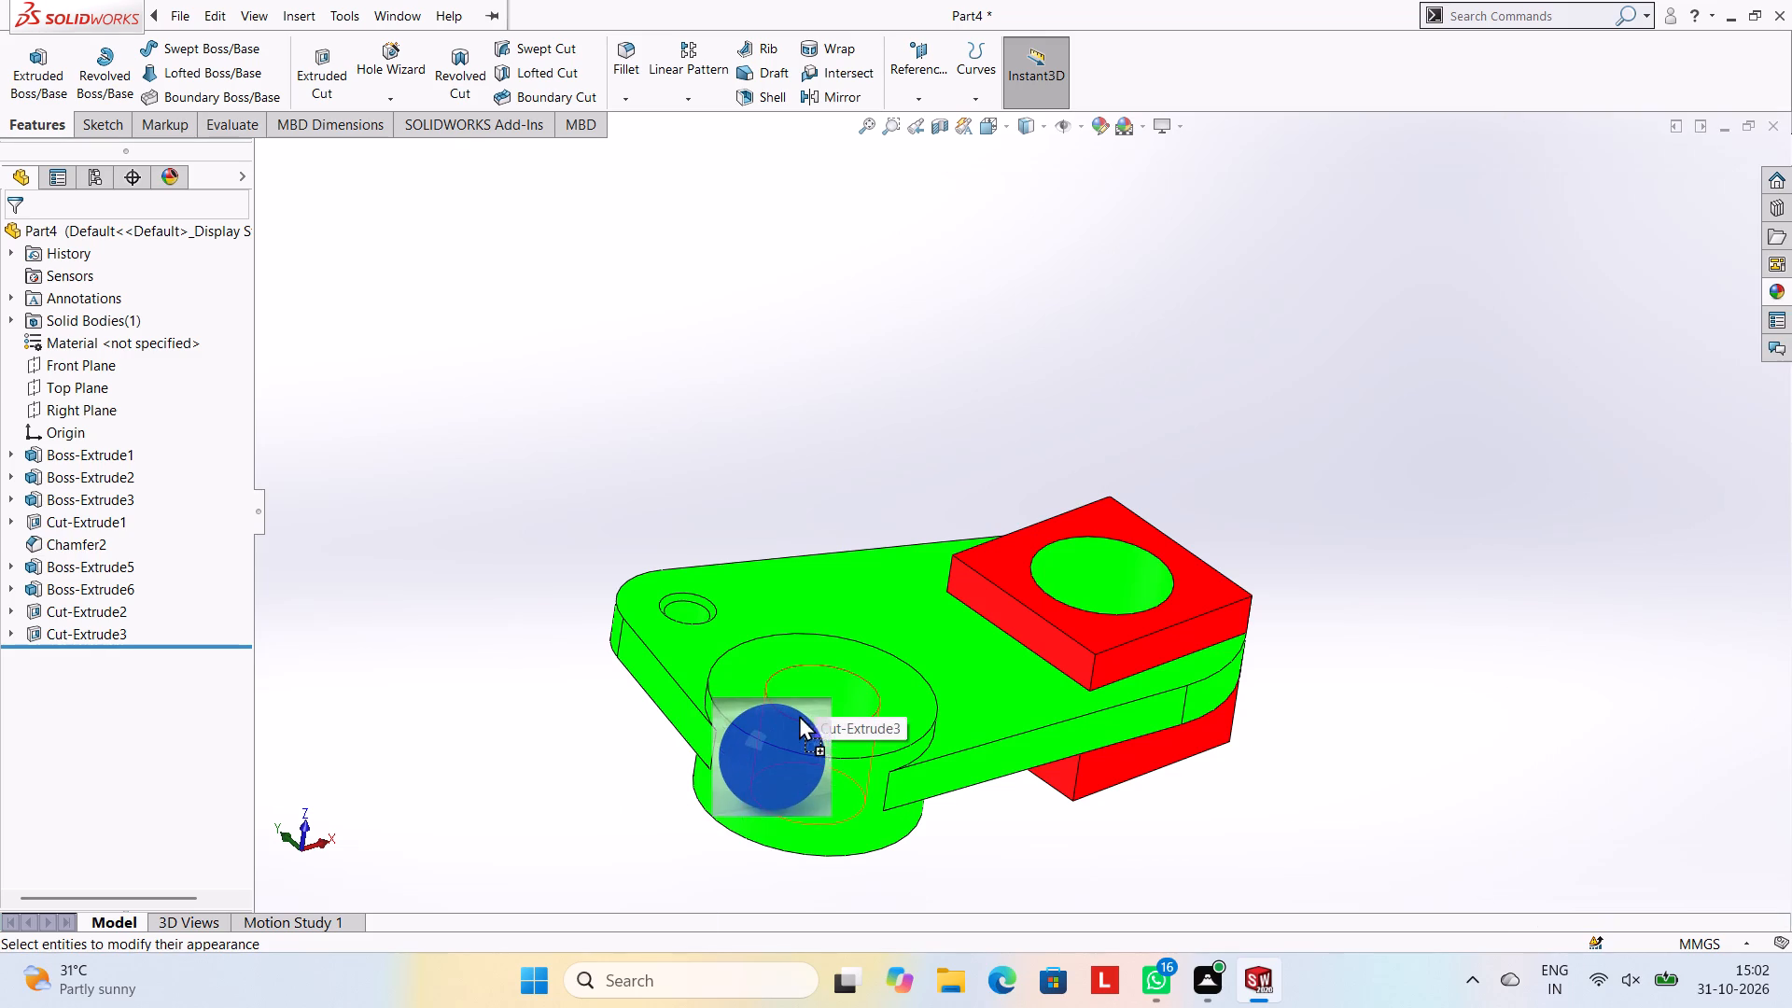
pyautogui.moveTo(799, 715); pyautogui.dragTo(759, 658)
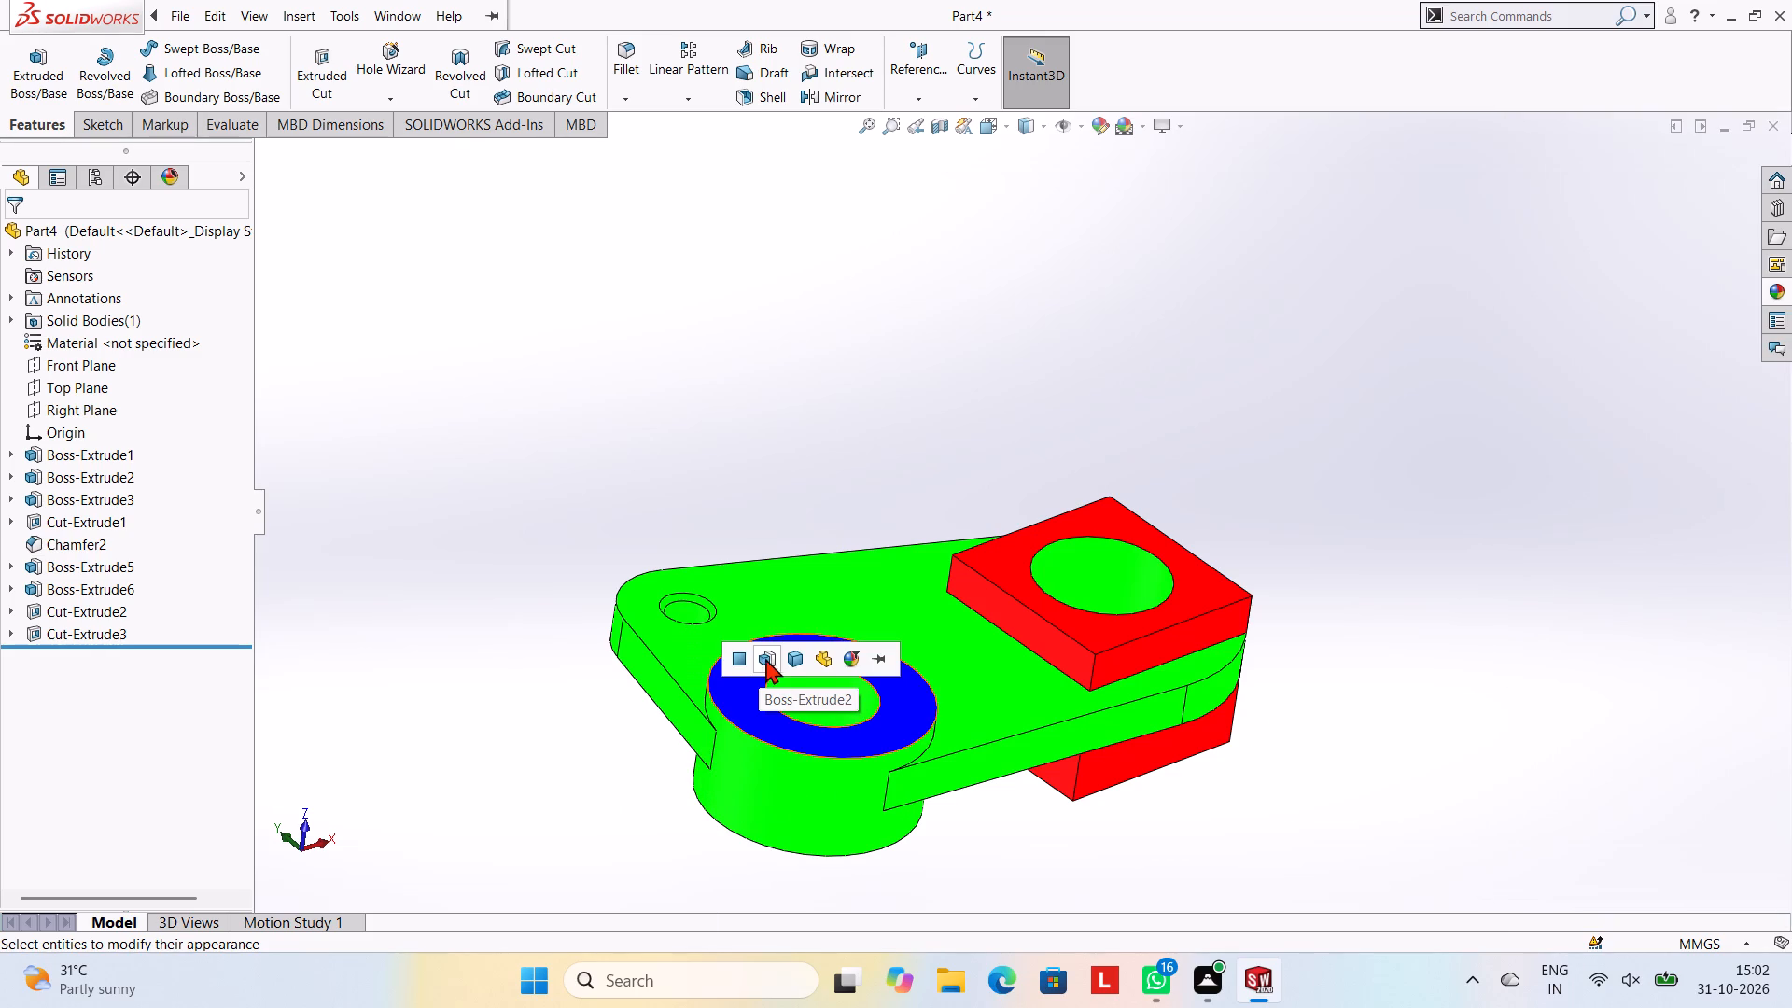
pyautogui.click(769, 668)
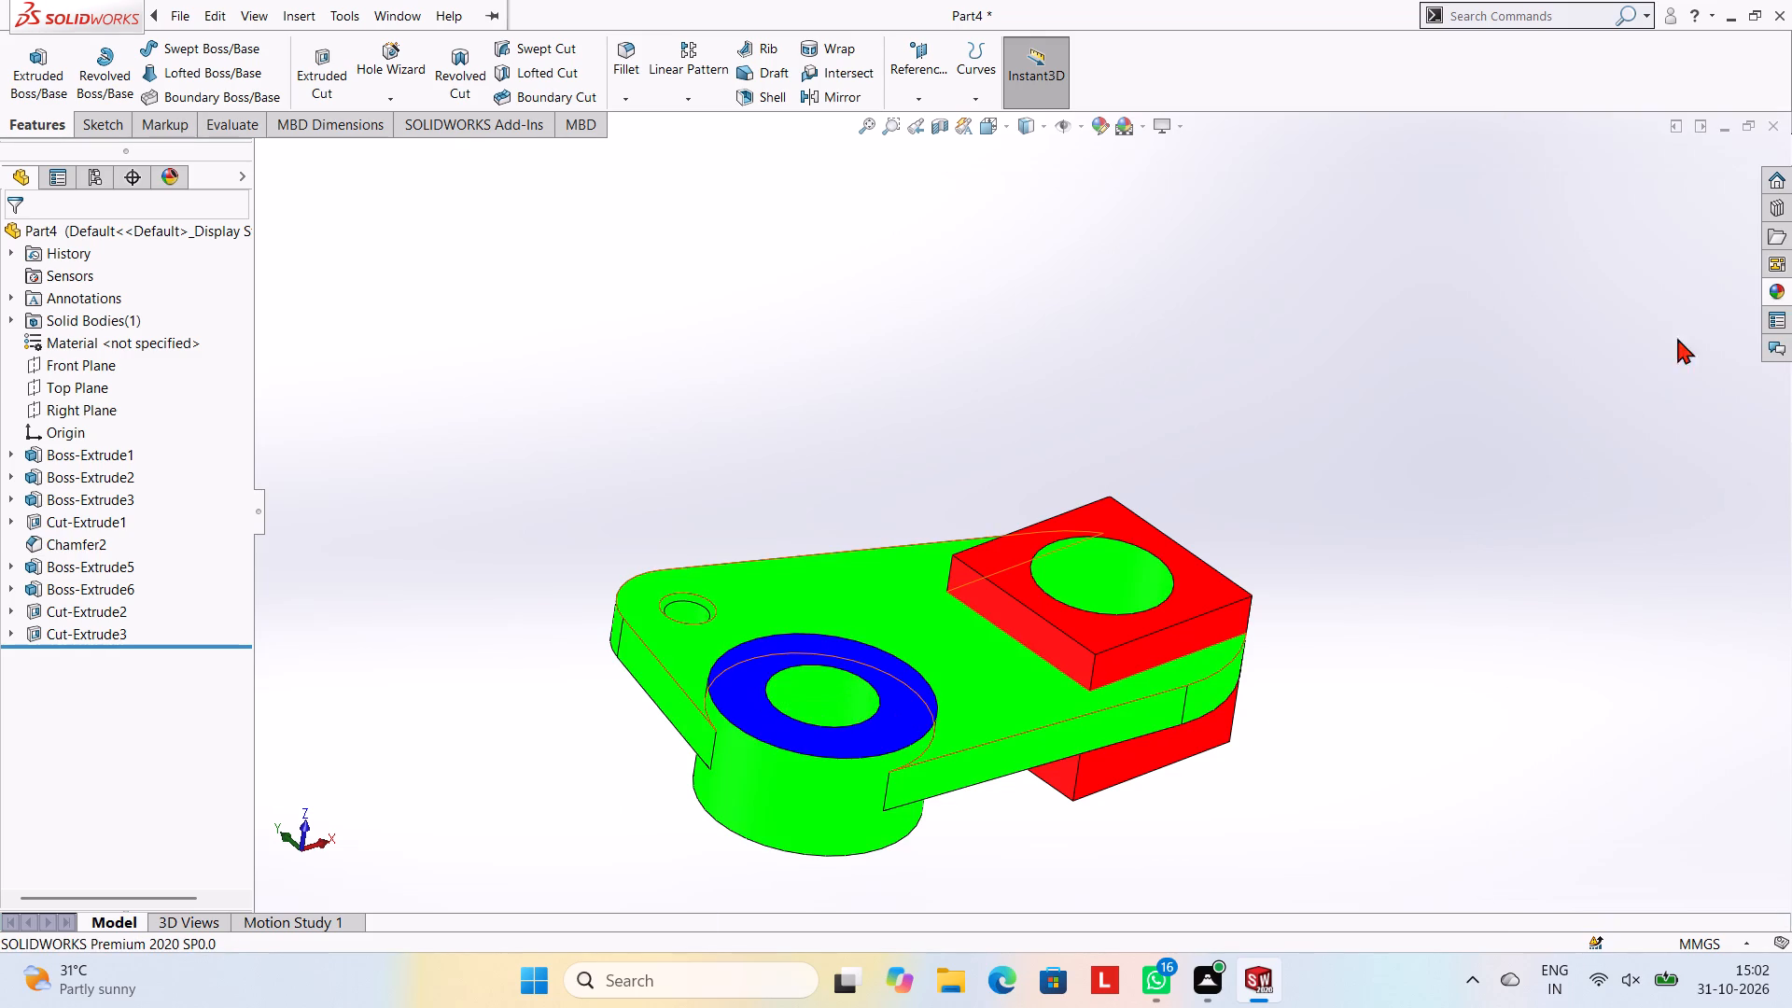
pyautogui.click(1772, 295)
pyautogui.moveTo(1603, 639); pyautogui.dragTo(926, 805)
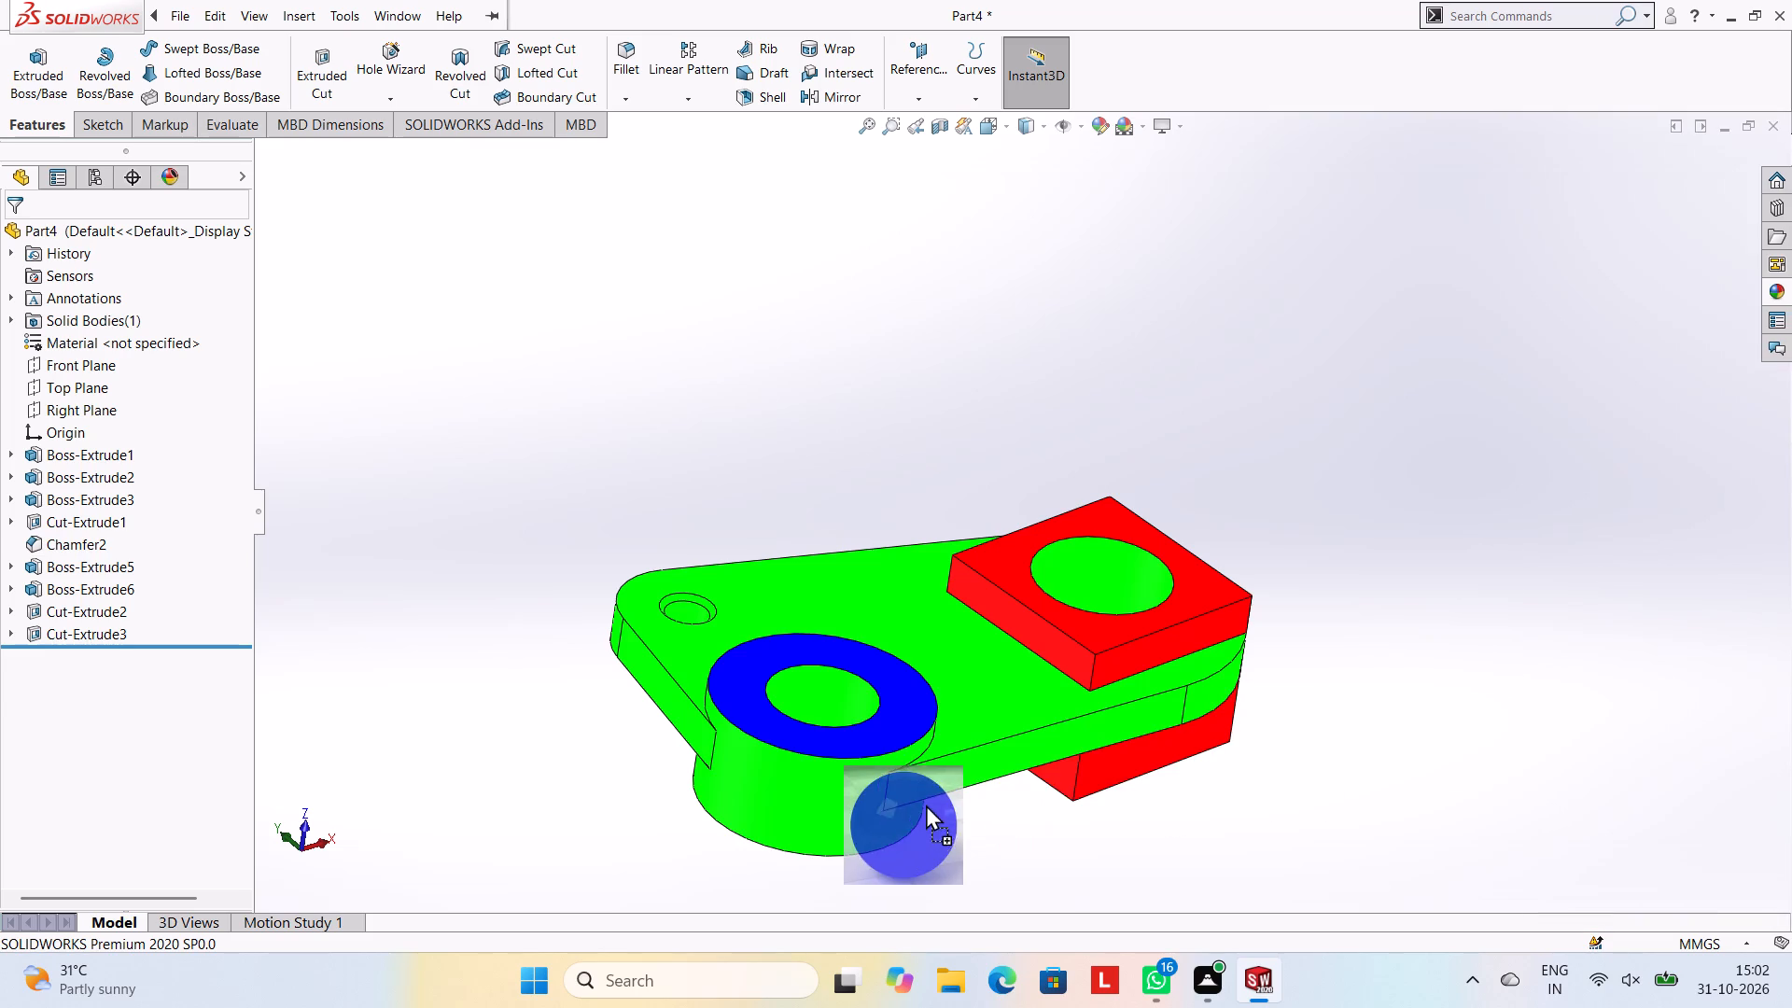
pyautogui.moveTo(926, 805); pyautogui.dragTo(837, 784)
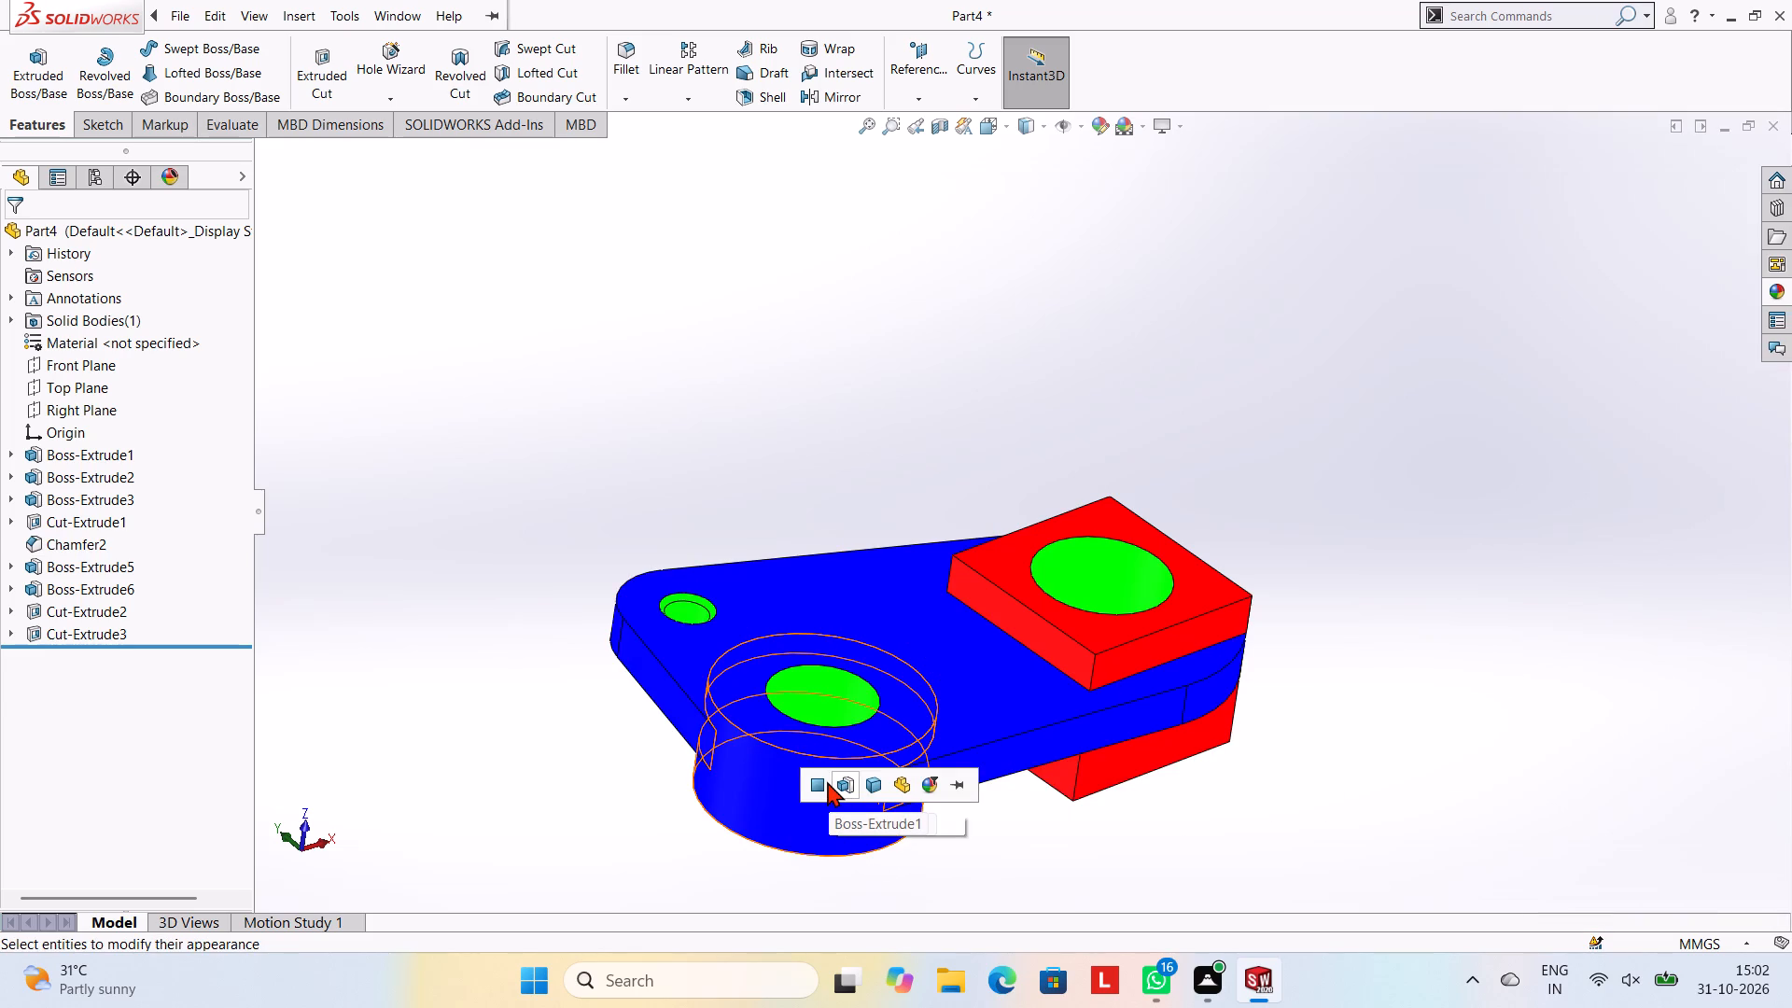
pyautogui.click(827, 781)
# Apply the Yellow LED appearance to the bore through the square block.
pyautogui.scroll(2, 963, 564)
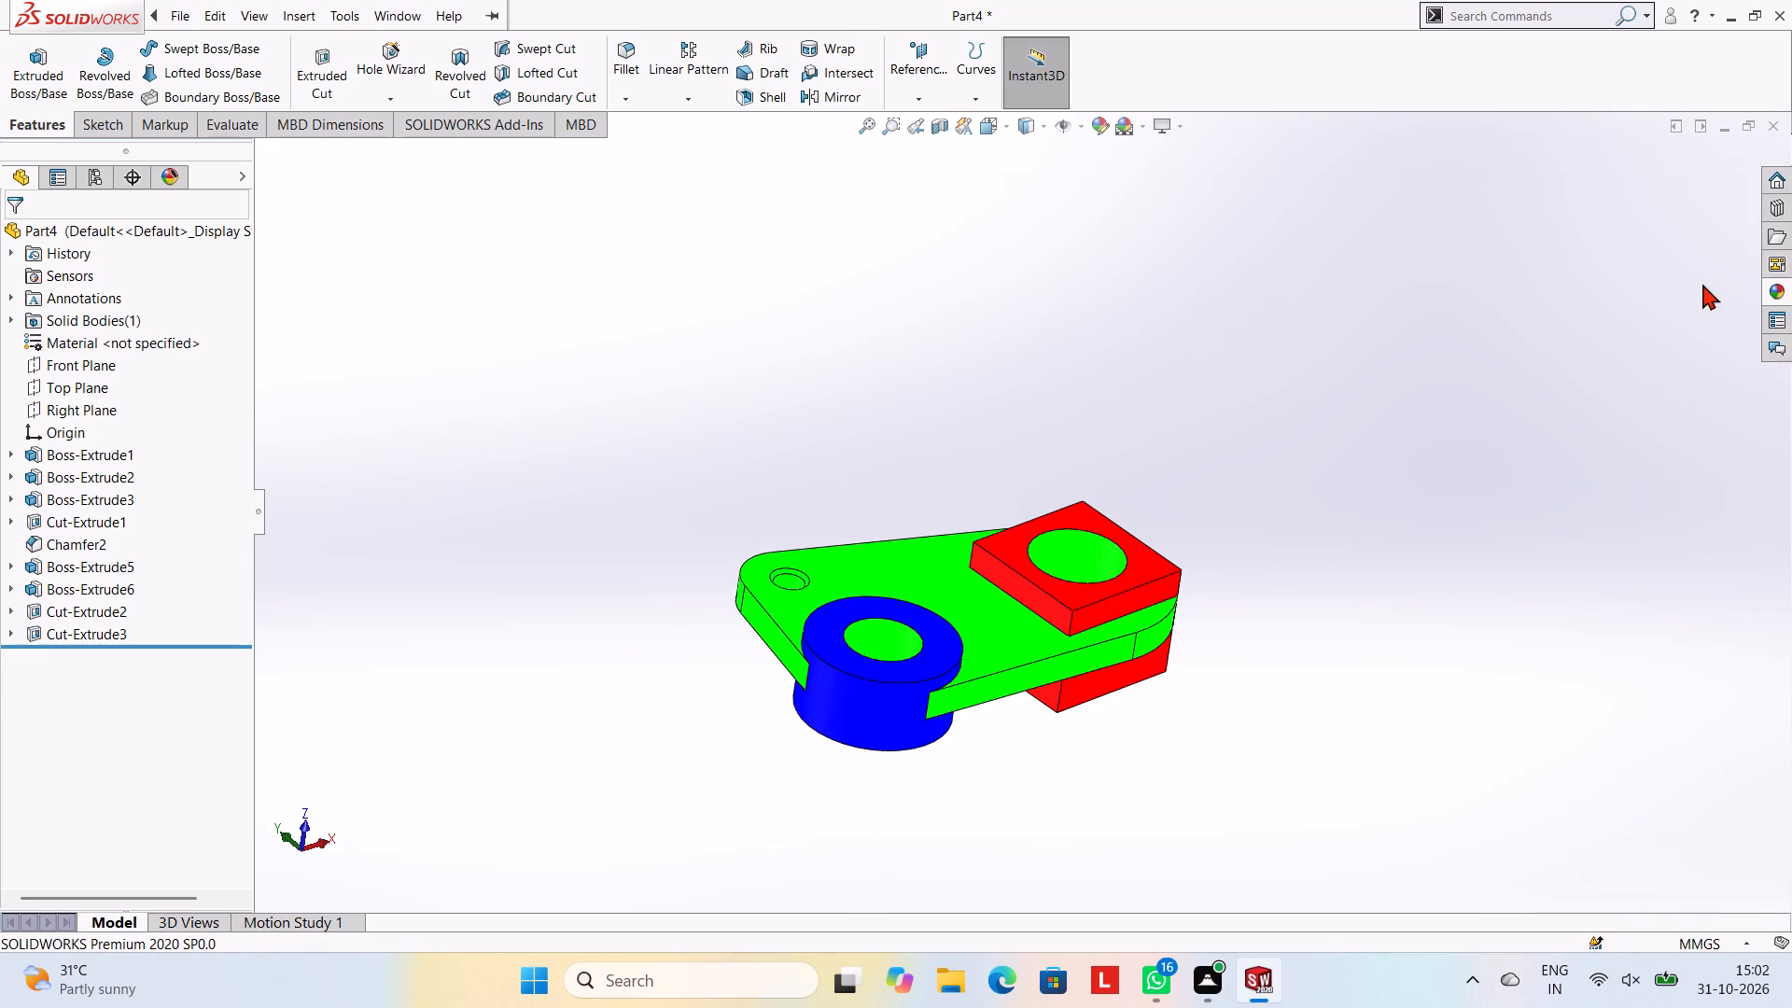
pyautogui.click(1771, 282)
pyautogui.scroll(-1, 1661, 509)
pyautogui.moveTo(1605, 575); pyautogui.dragTo(1084, 518)
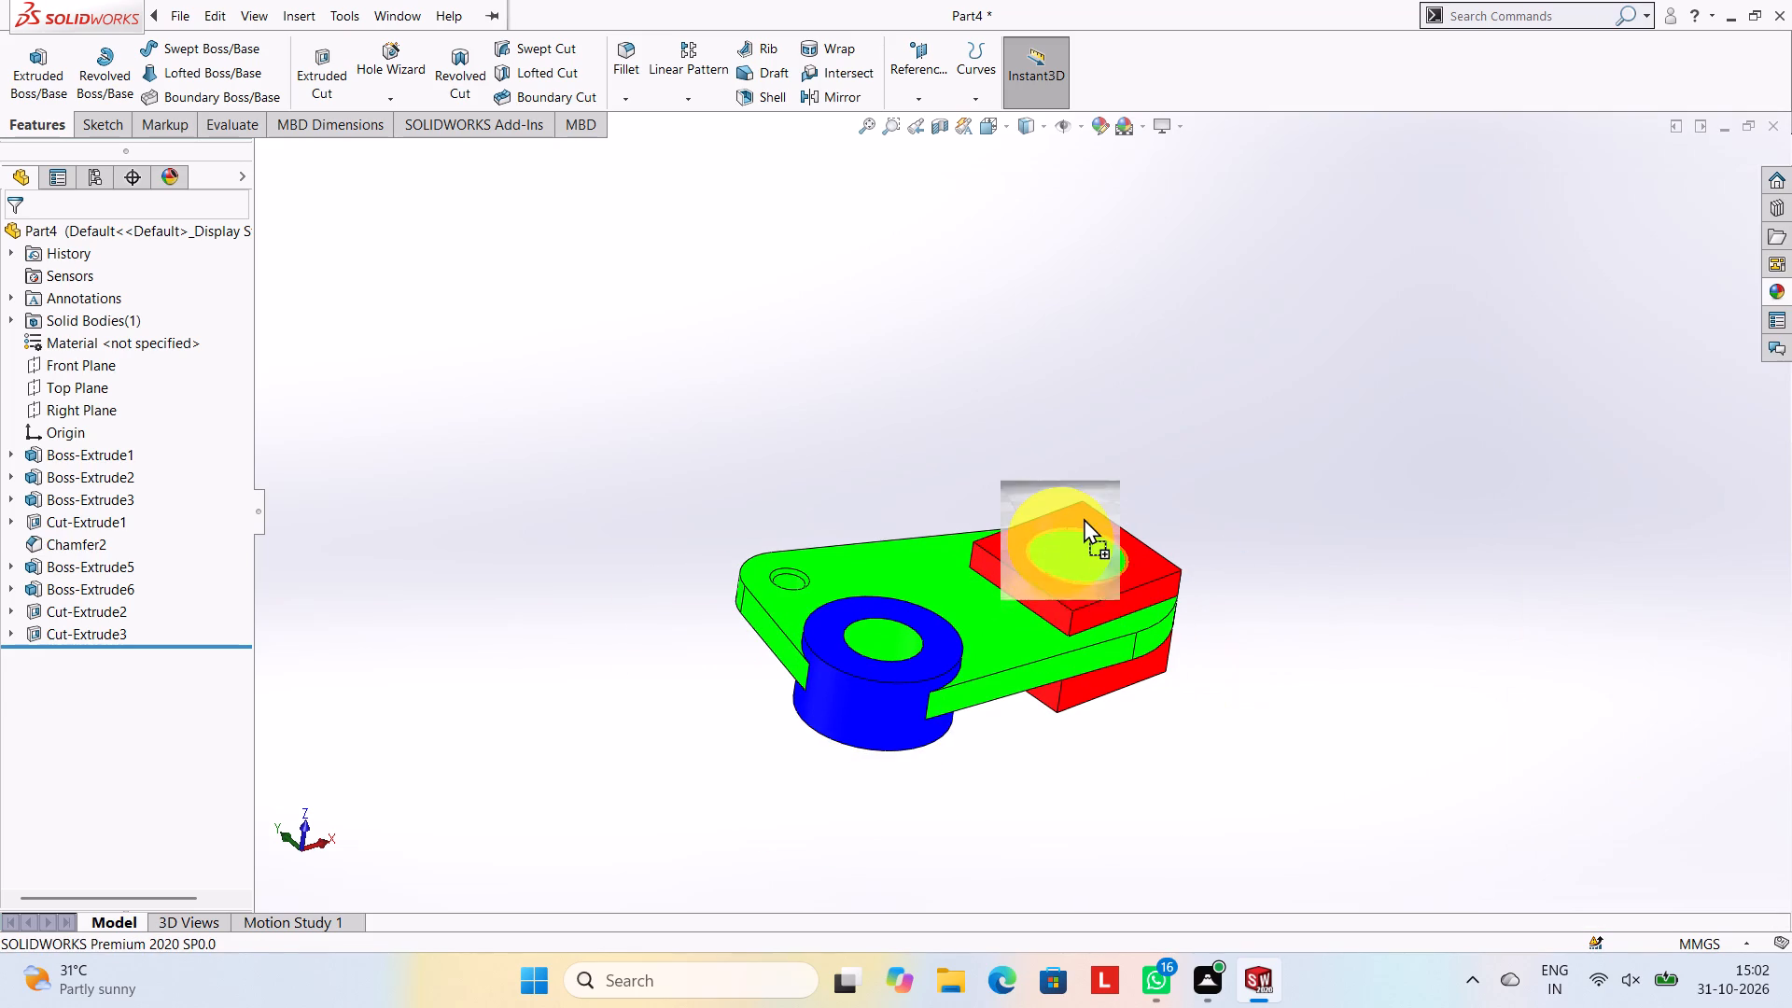
pyautogui.moveTo(1084, 518); pyautogui.dragTo(1113, 548)
pyautogui.click(1113, 548)
# Apply the Yellow LED appearance to the bore through the large round boss.
pyautogui.scroll(1, 1270, 428)
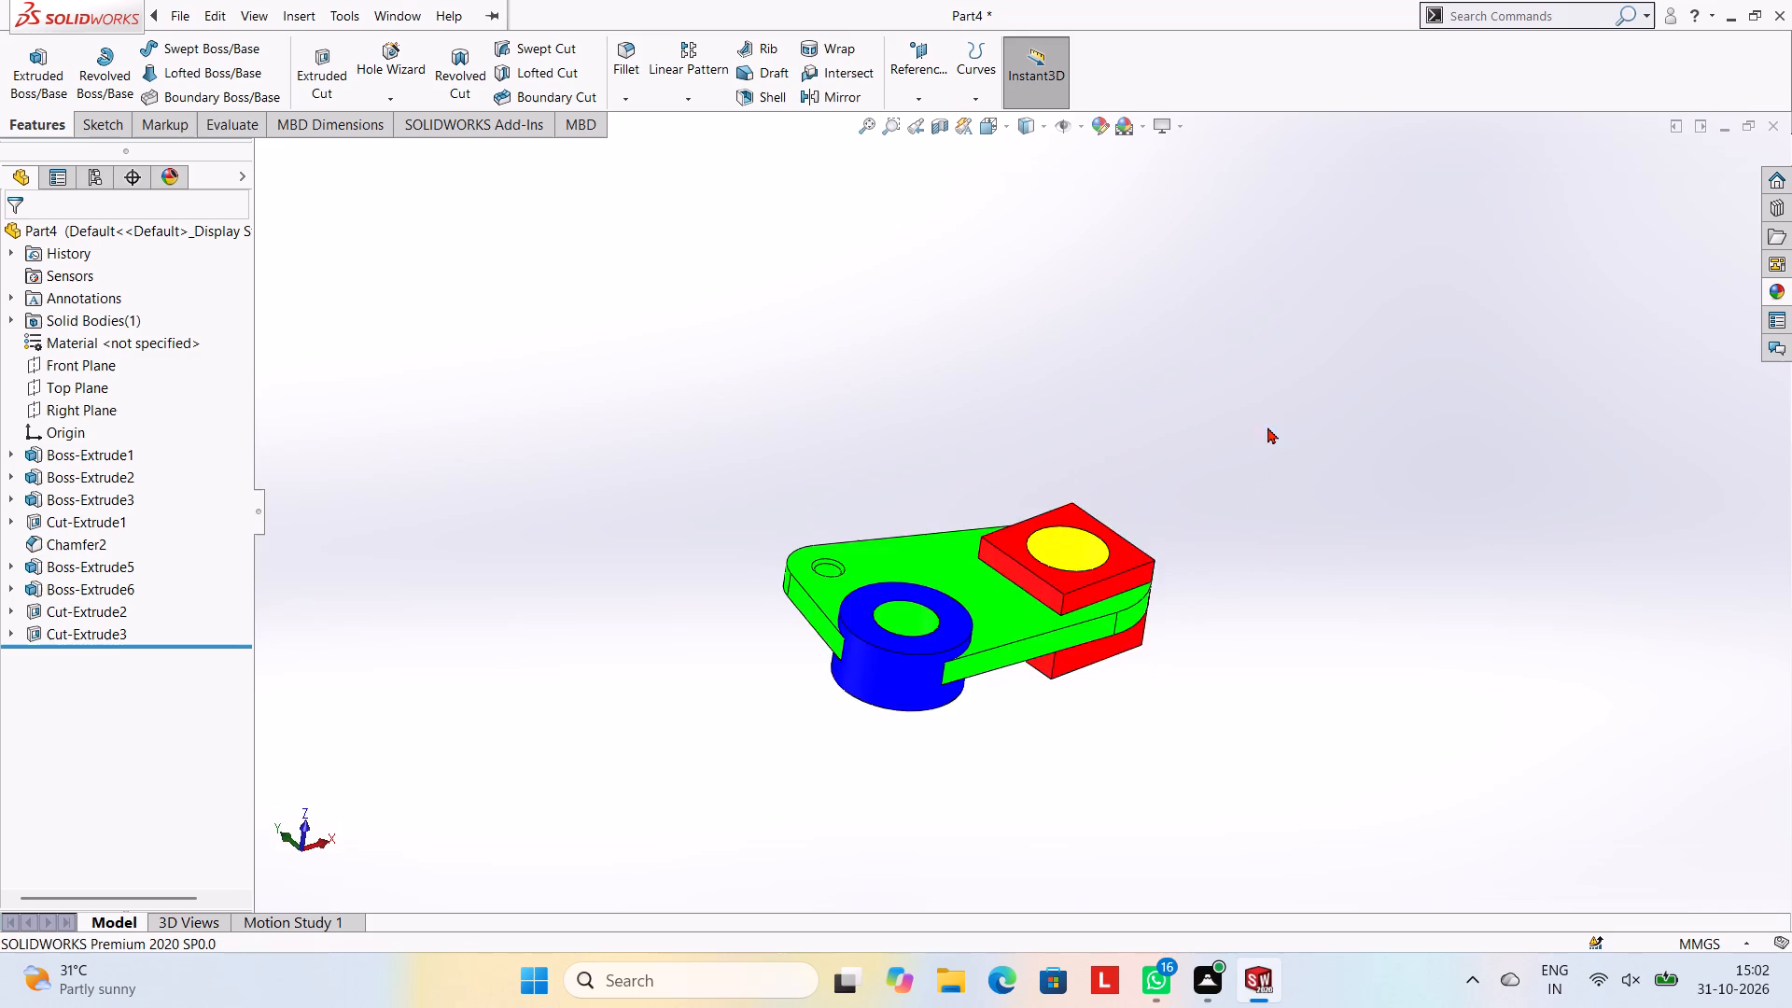
pyautogui.moveTo(1267, 427); pyautogui.dragTo(1270, 529, button='middle')
pyautogui.scroll(1, 1200, 580)
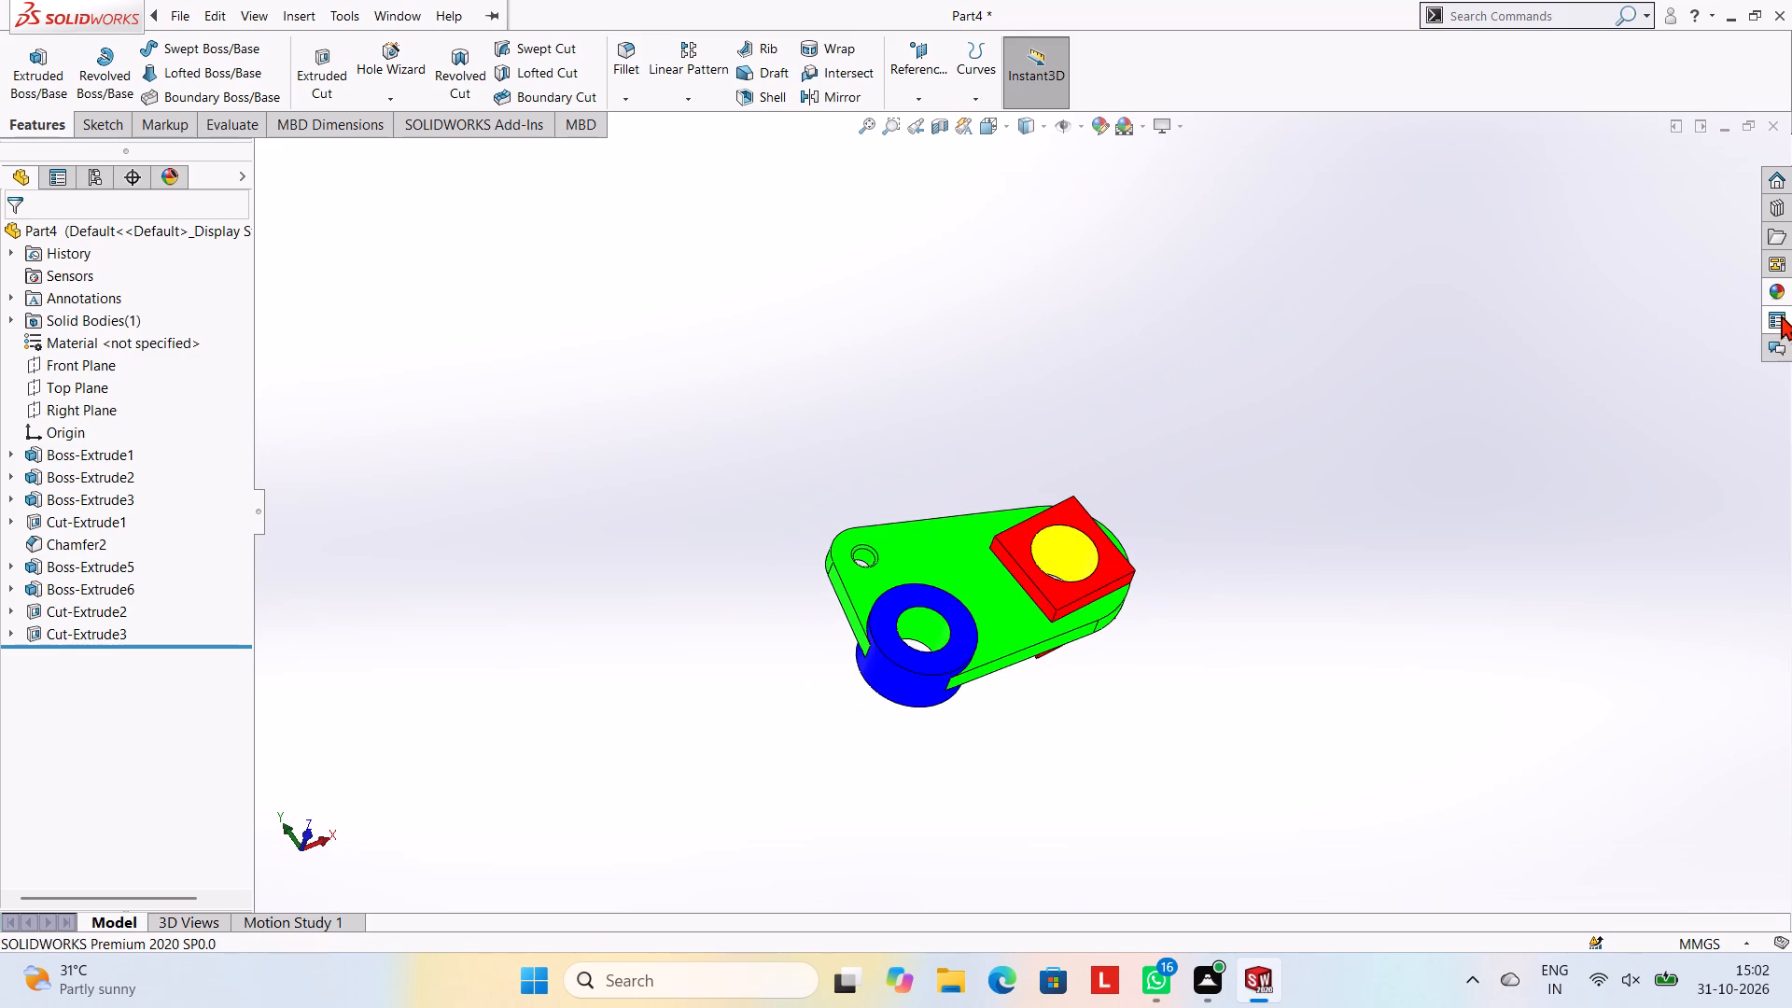
pyautogui.click(1781, 297)
pyautogui.moveTo(1611, 592); pyautogui.dragTo(949, 650)
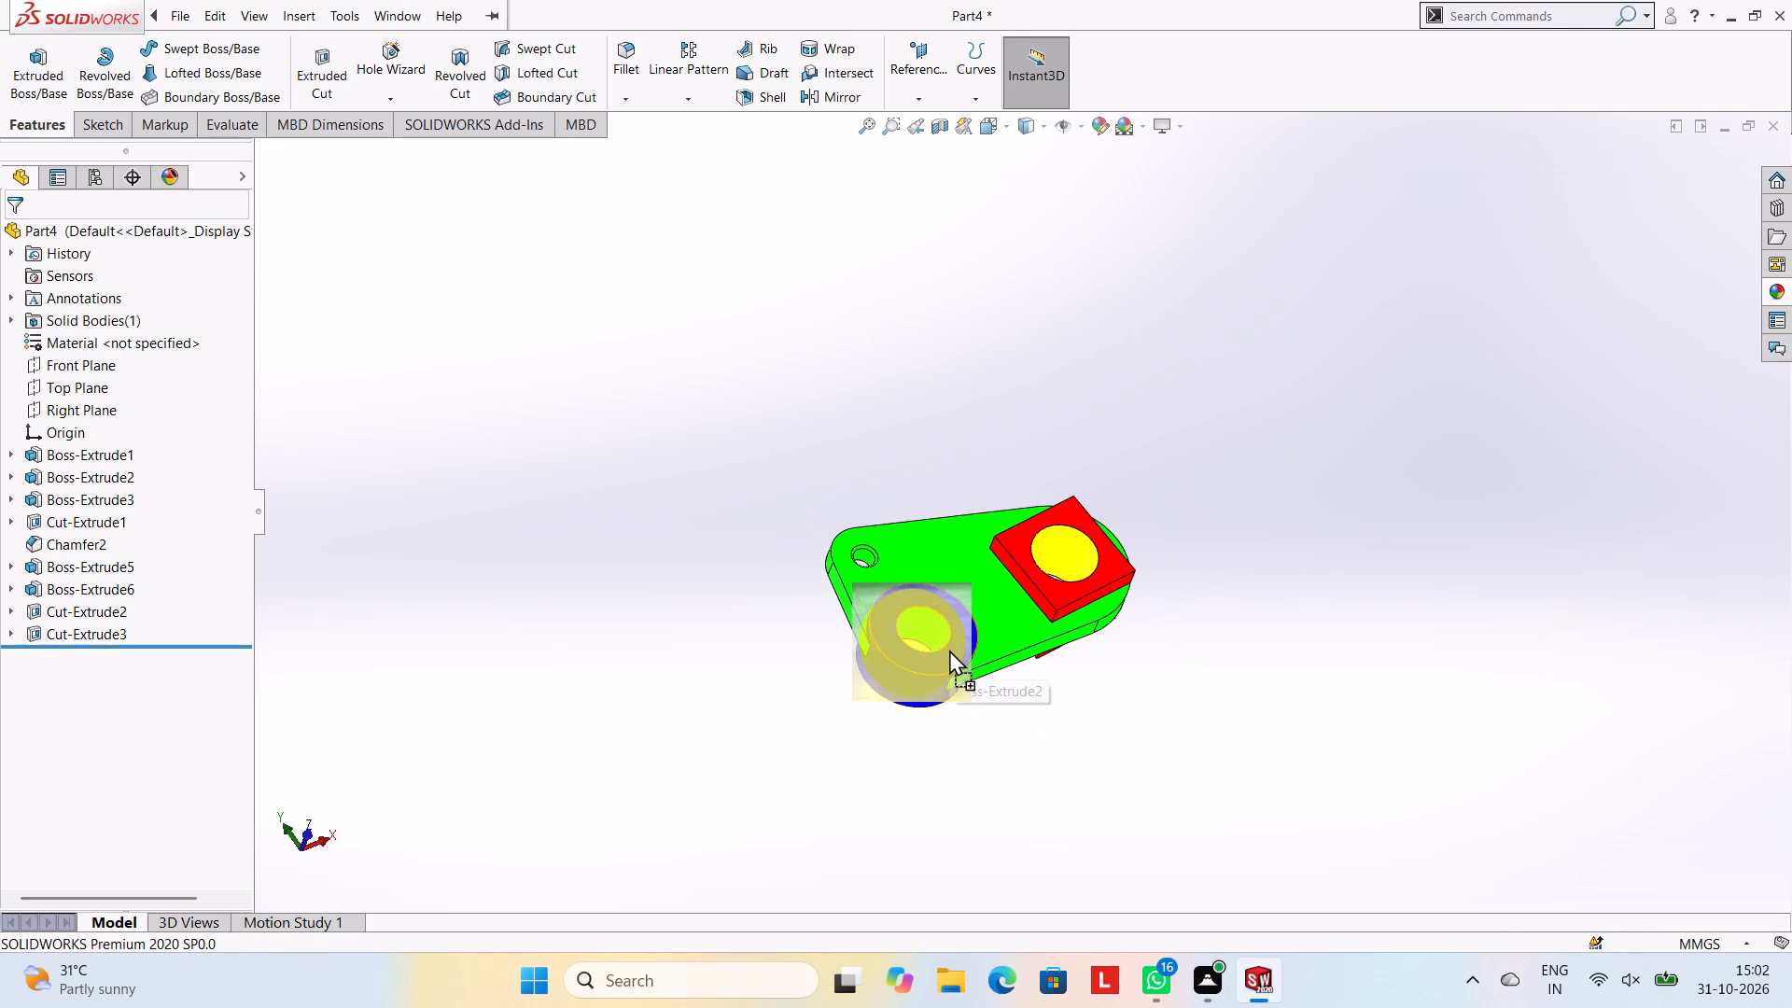
pyautogui.moveTo(949, 650); pyautogui.dragTo(939, 630)
pyautogui.click(939, 630)
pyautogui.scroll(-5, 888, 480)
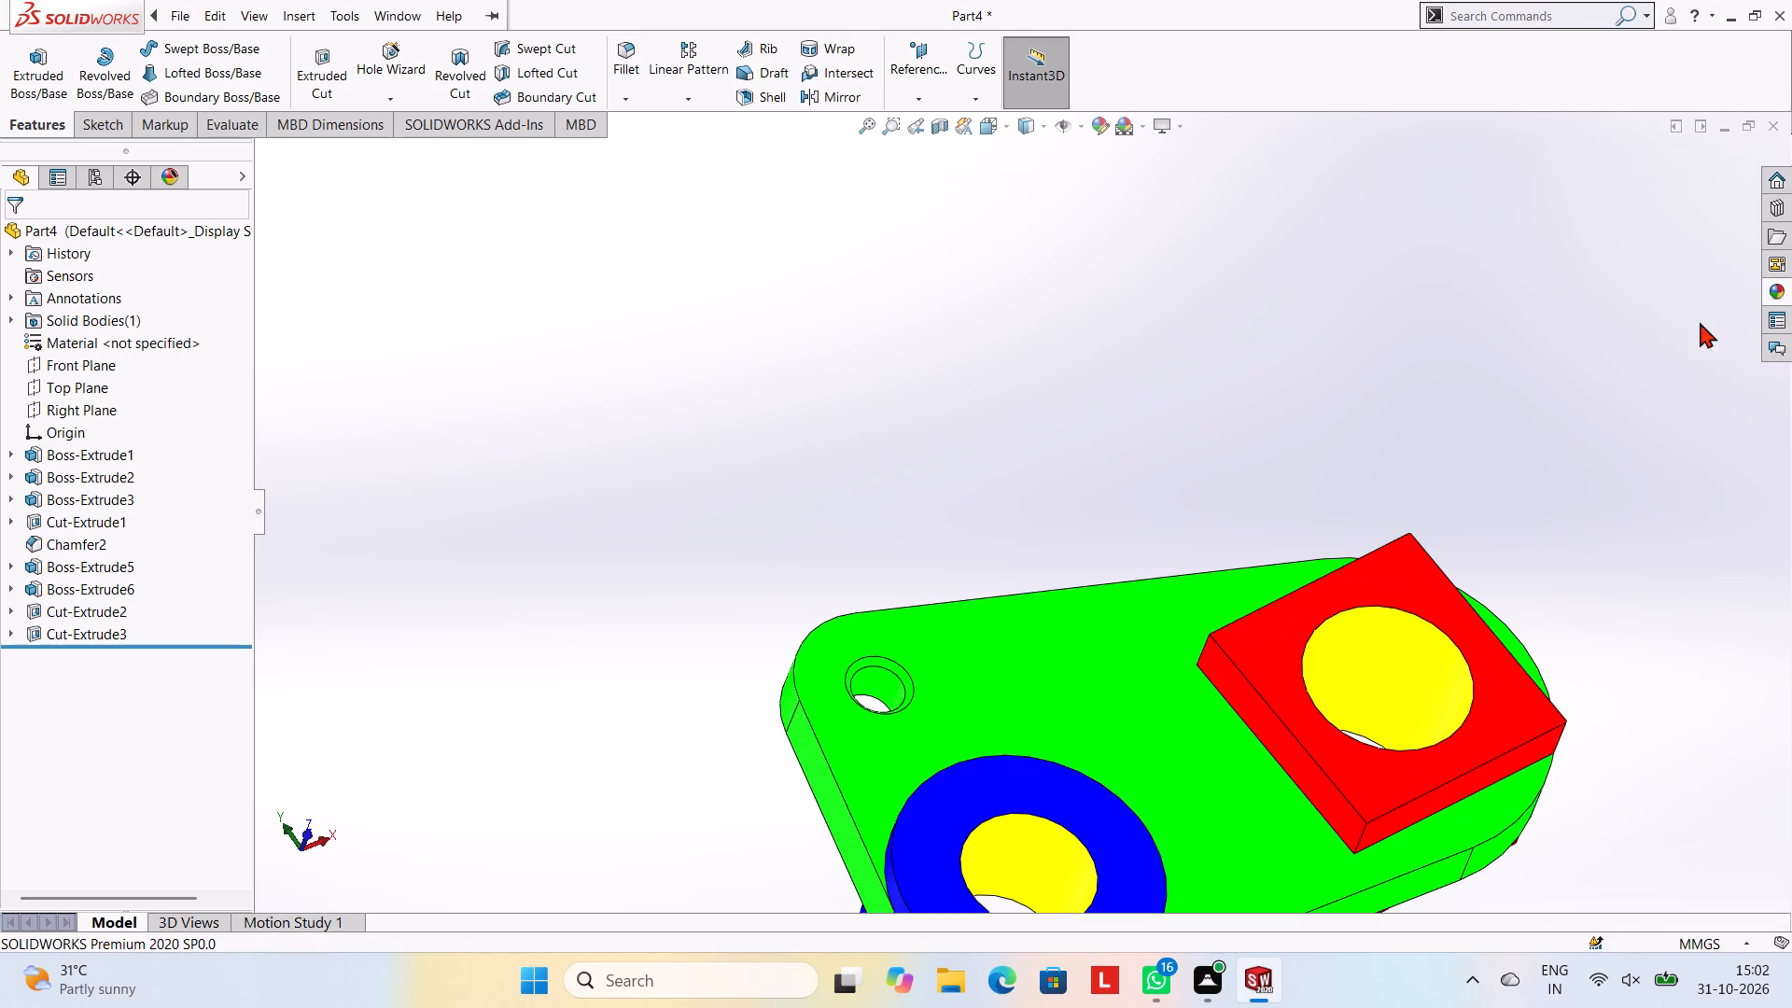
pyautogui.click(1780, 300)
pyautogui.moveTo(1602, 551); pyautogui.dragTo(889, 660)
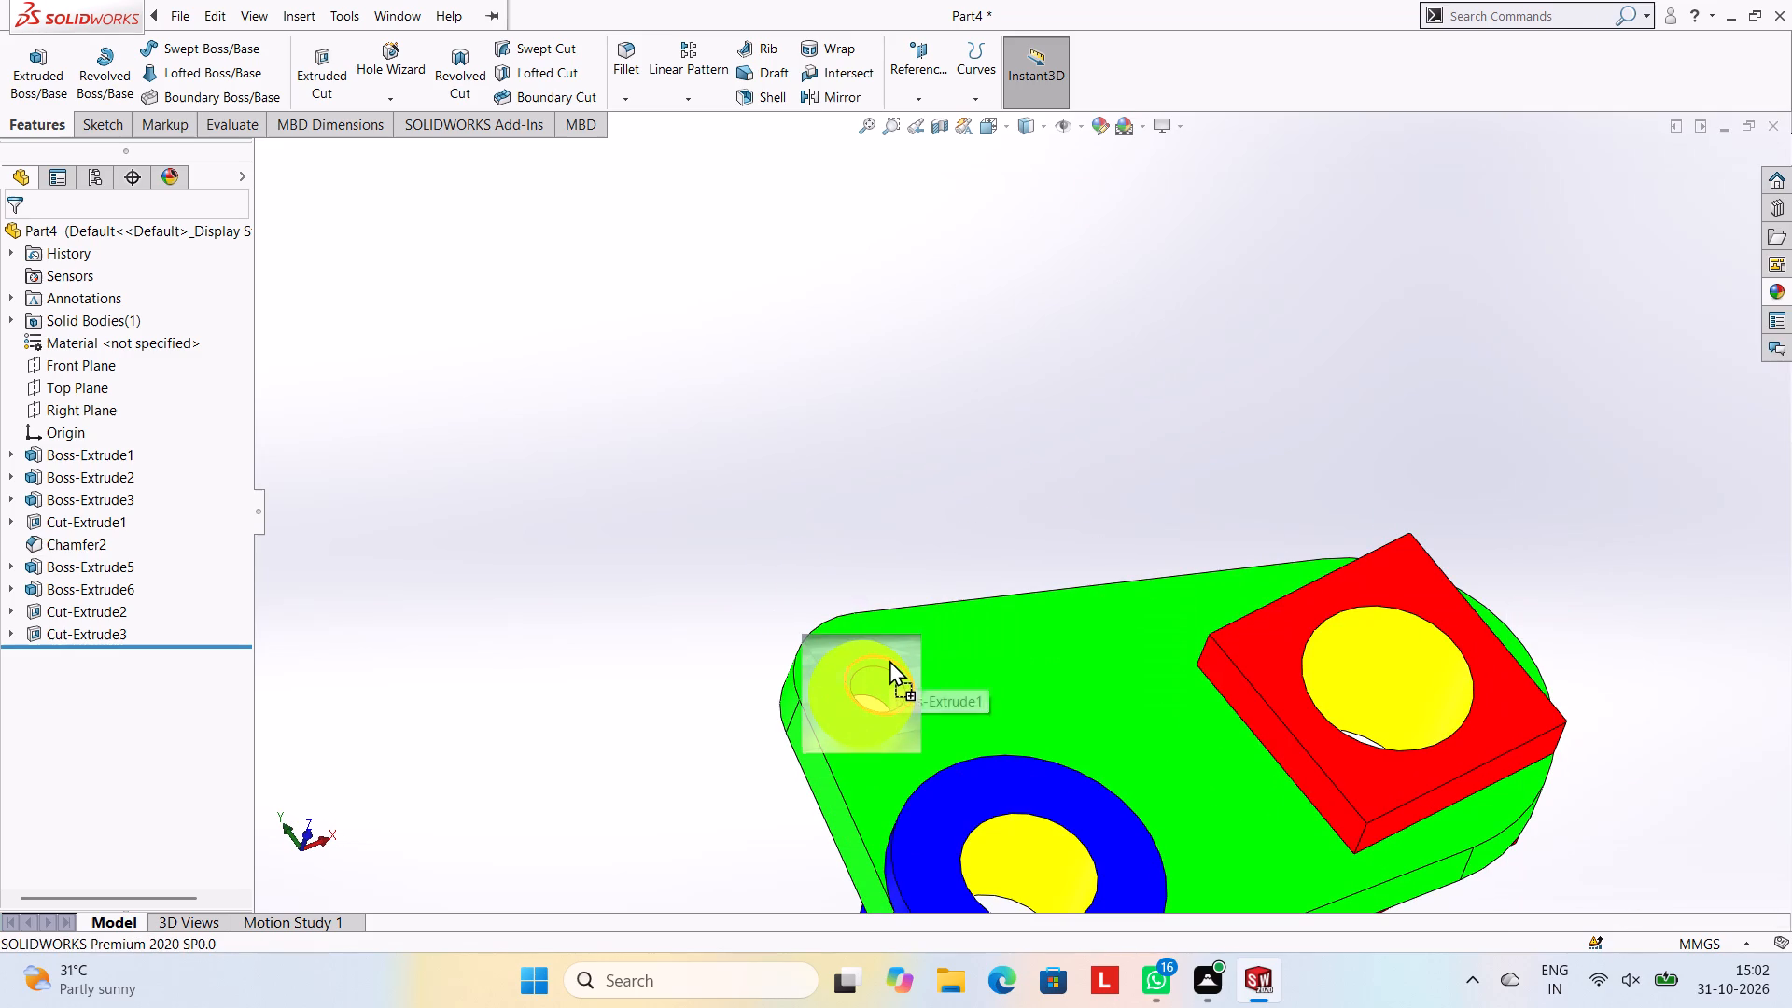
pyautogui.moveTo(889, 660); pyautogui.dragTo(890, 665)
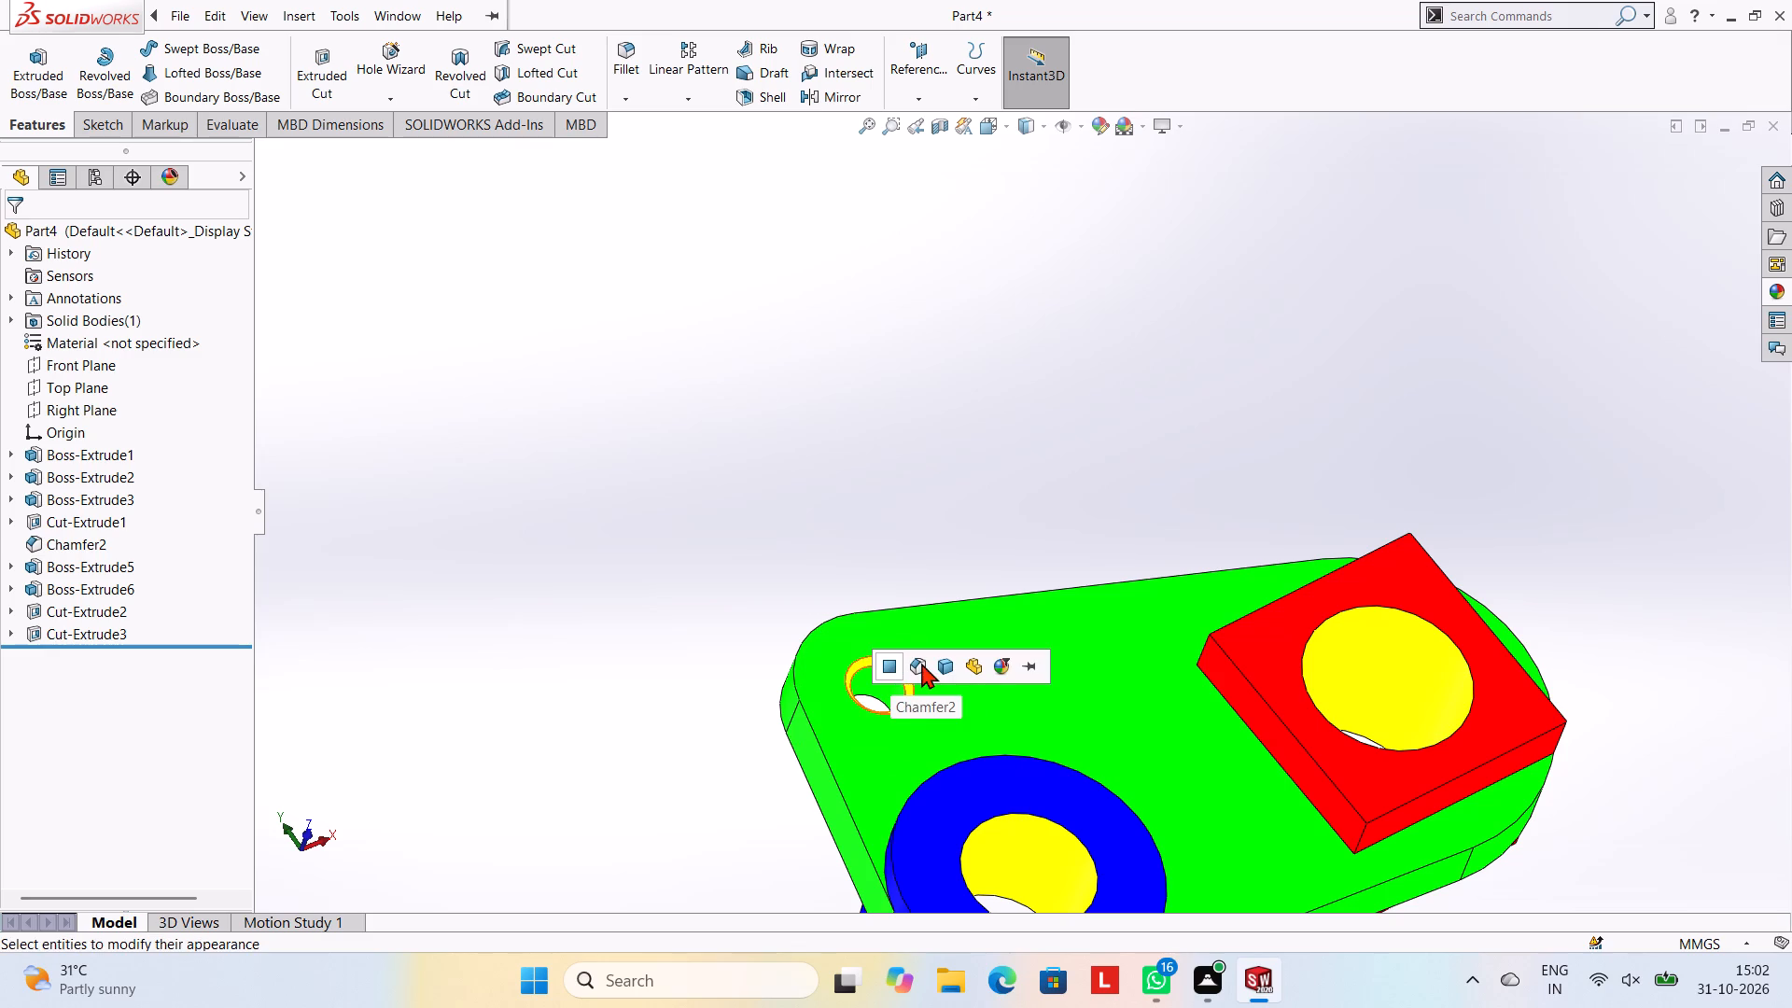
# Apply the Yellow LED appearance to the inner wall of the small chamfered hole in the plate.
pyautogui.click(1776, 294)
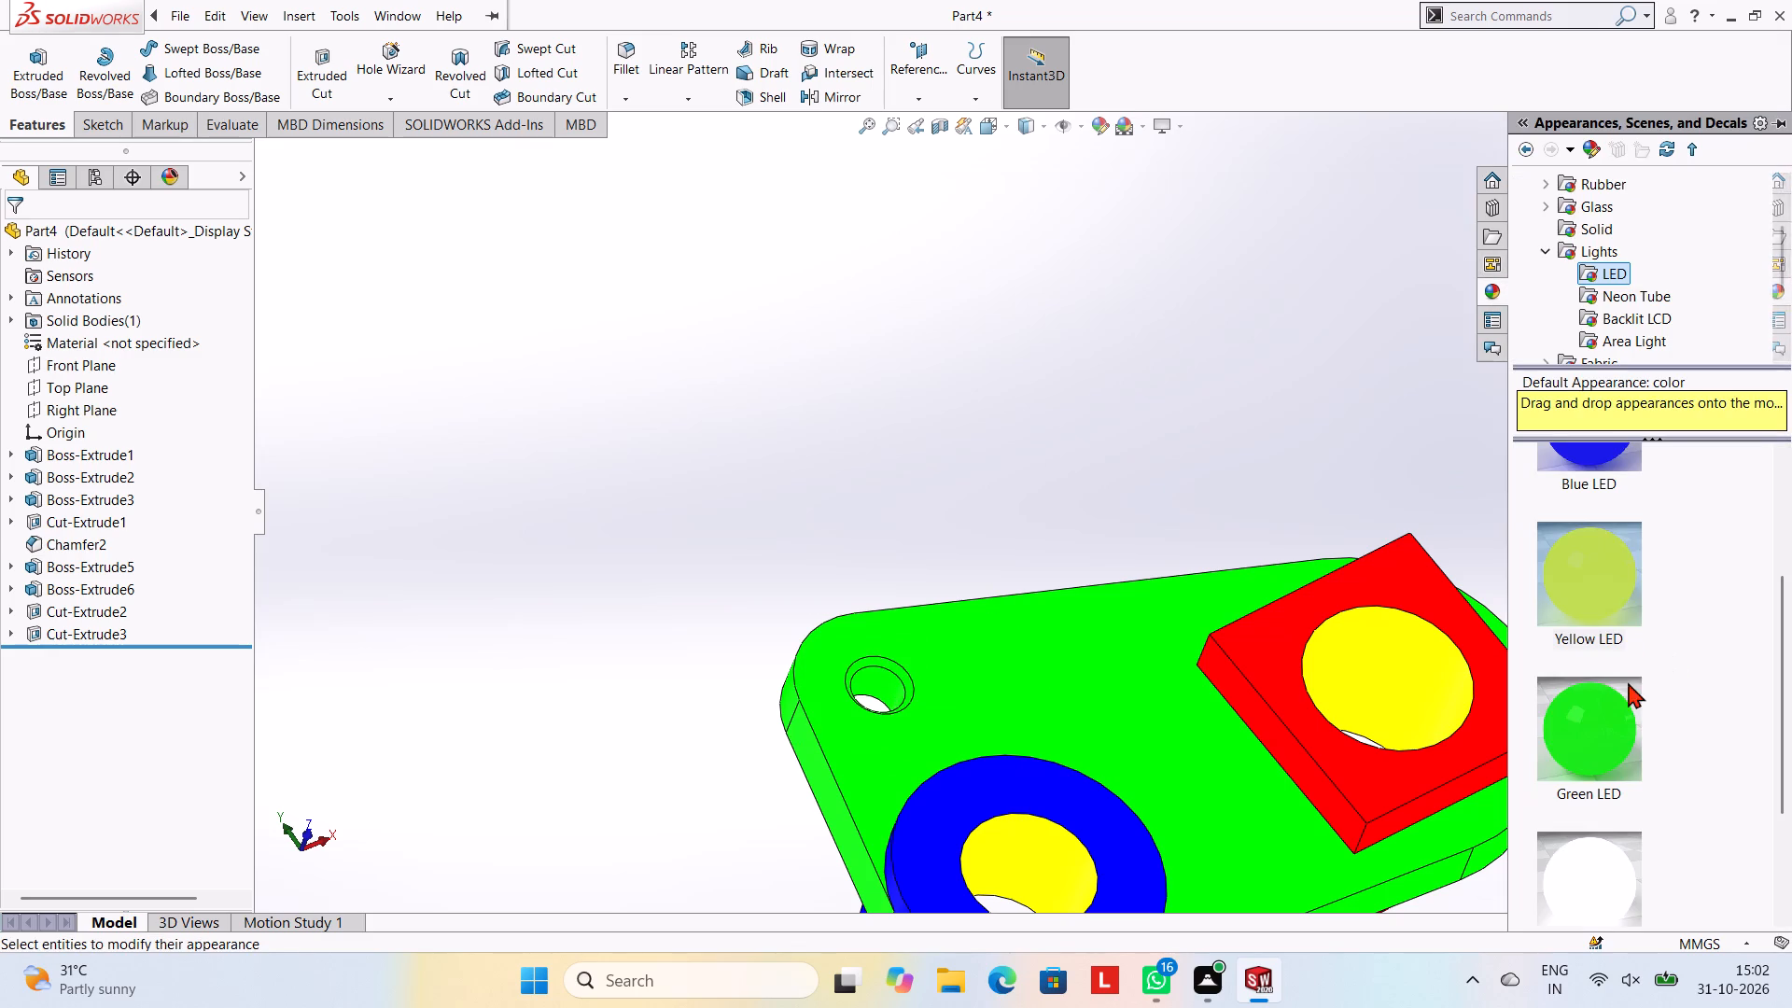
pyautogui.moveTo(1612, 601); pyautogui.dragTo(894, 703)
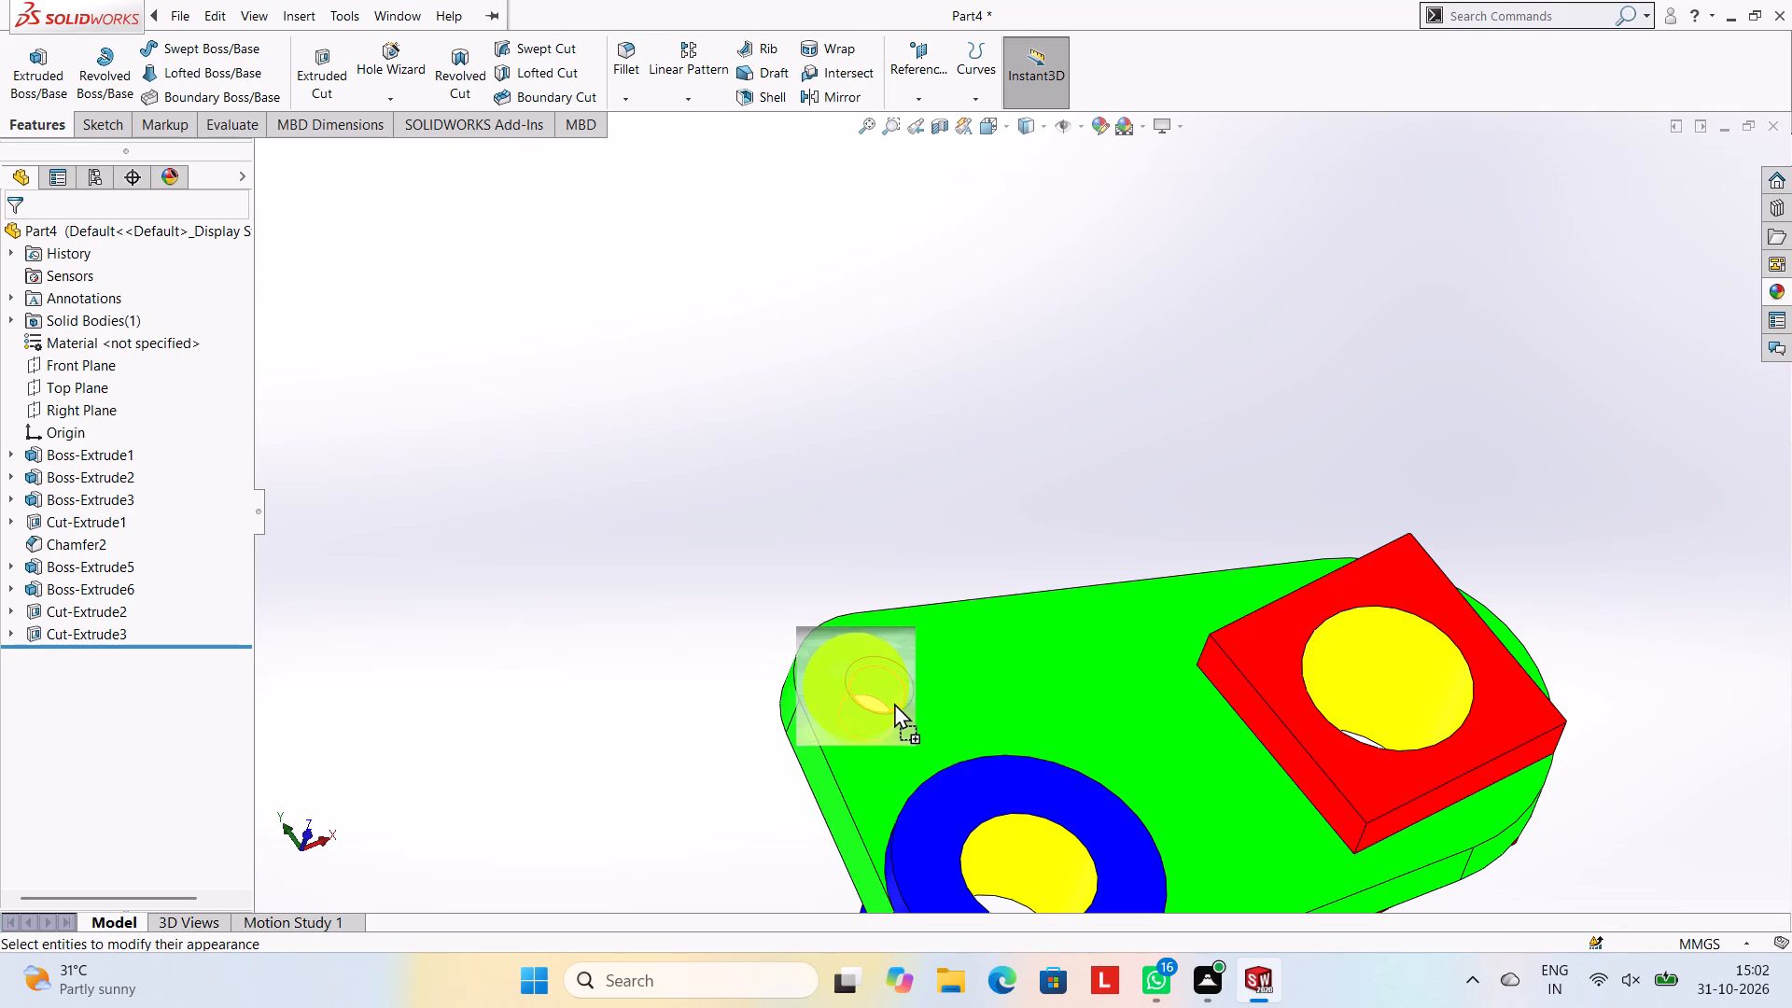
pyautogui.moveTo(894, 703); pyautogui.dragTo(890, 702)
pyautogui.click(890, 702)
# Apply the Red LED appearance to the chamfer around the small hole in the plate.
pyautogui.scroll(-1, 1295, 573)
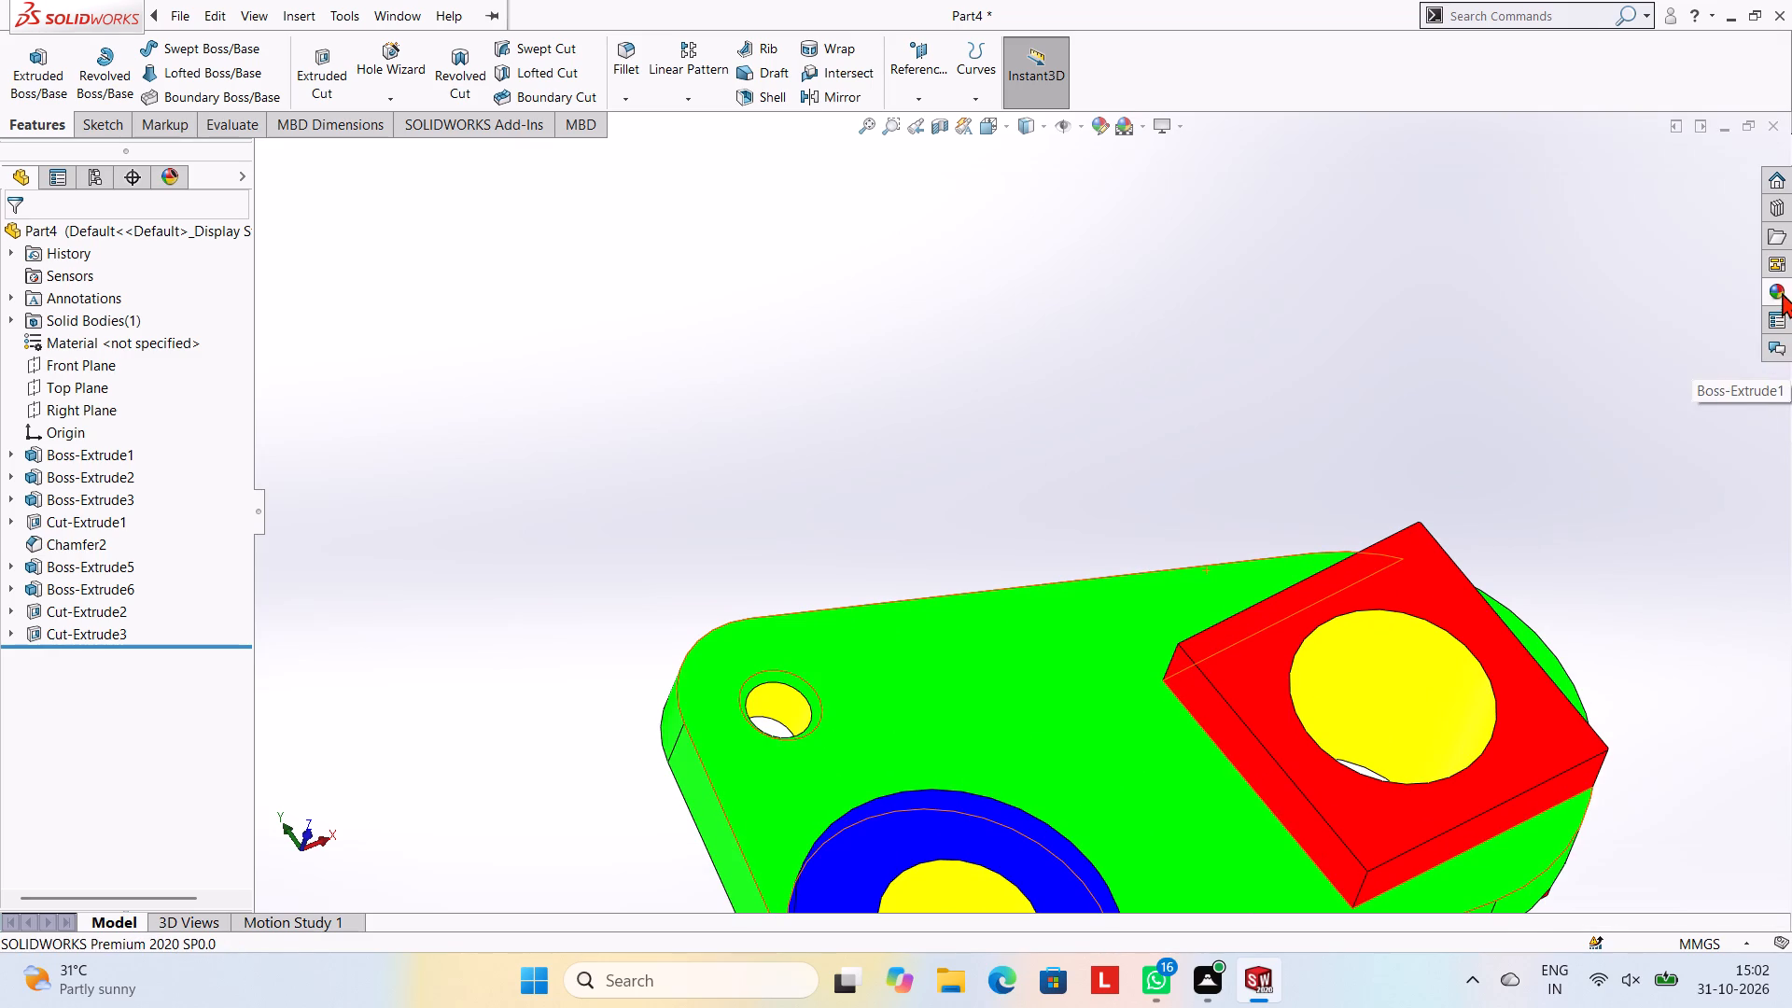
pyautogui.click(1782, 292)
pyautogui.scroll(-7, 1603, 588)
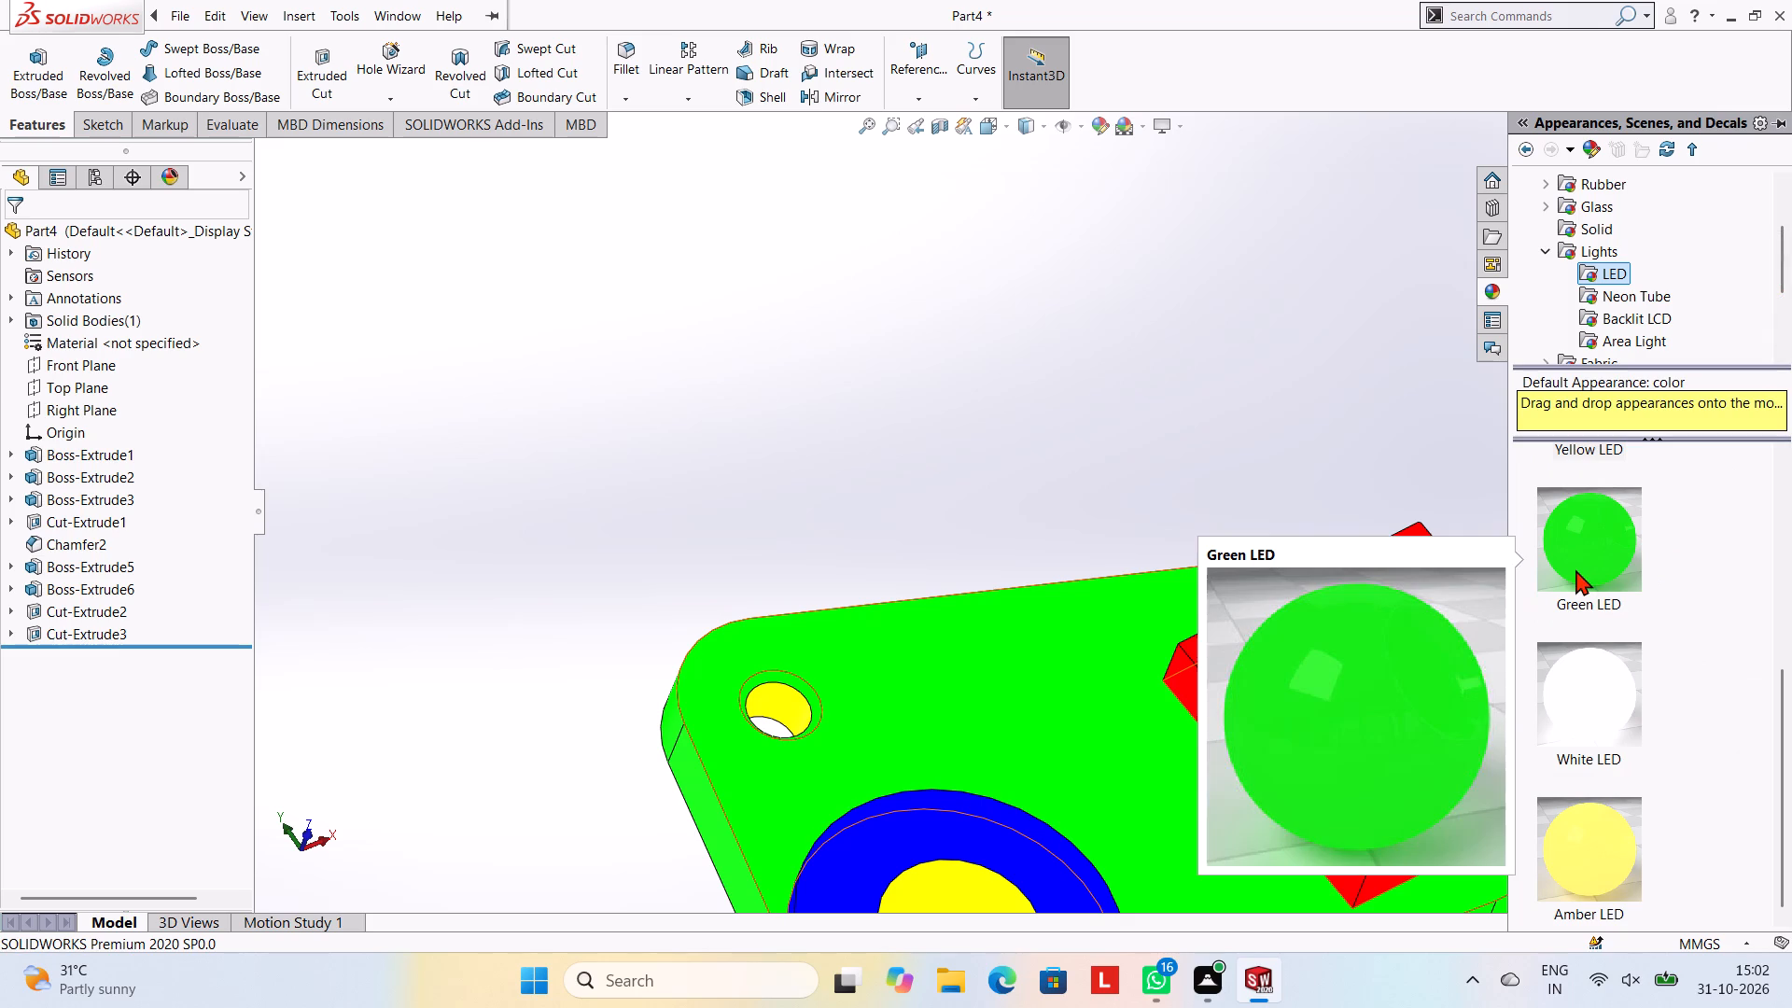
pyautogui.scroll(3, 1575, 569)
pyautogui.moveTo(1607, 516); pyautogui.dragTo(794, 703)
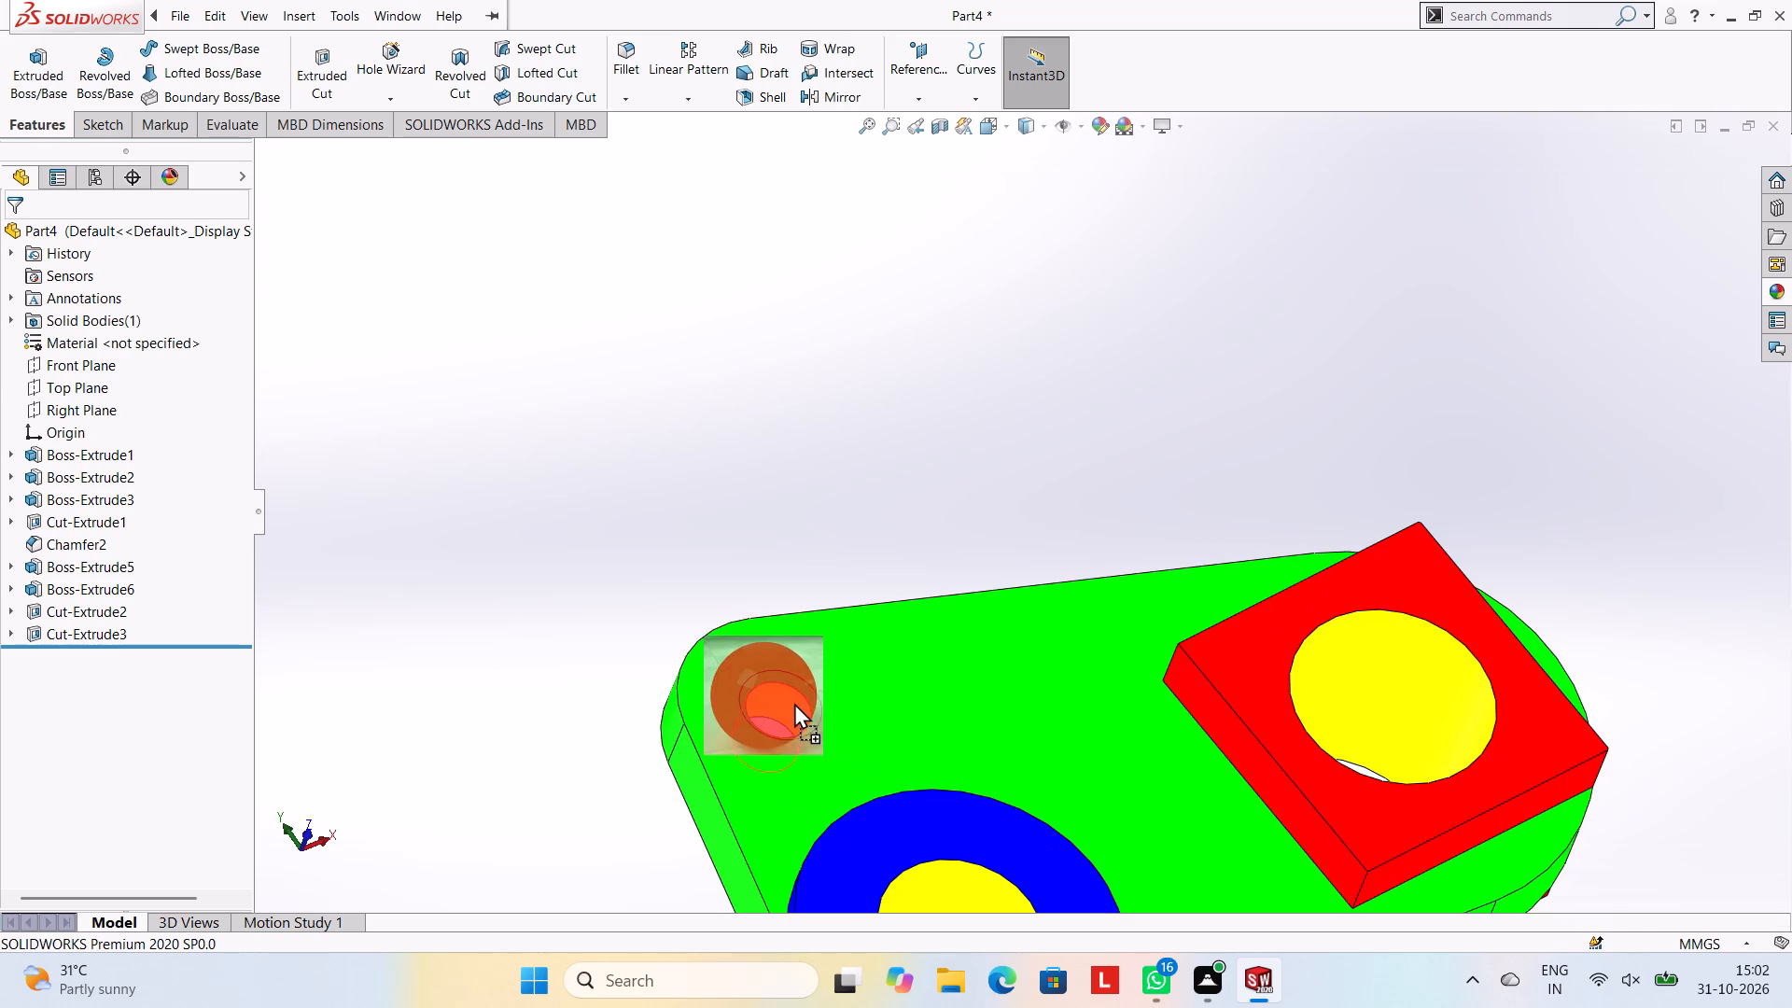
pyautogui.moveTo(794, 703); pyautogui.dragTo(798, 683)
pyautogui.click(798, 683)
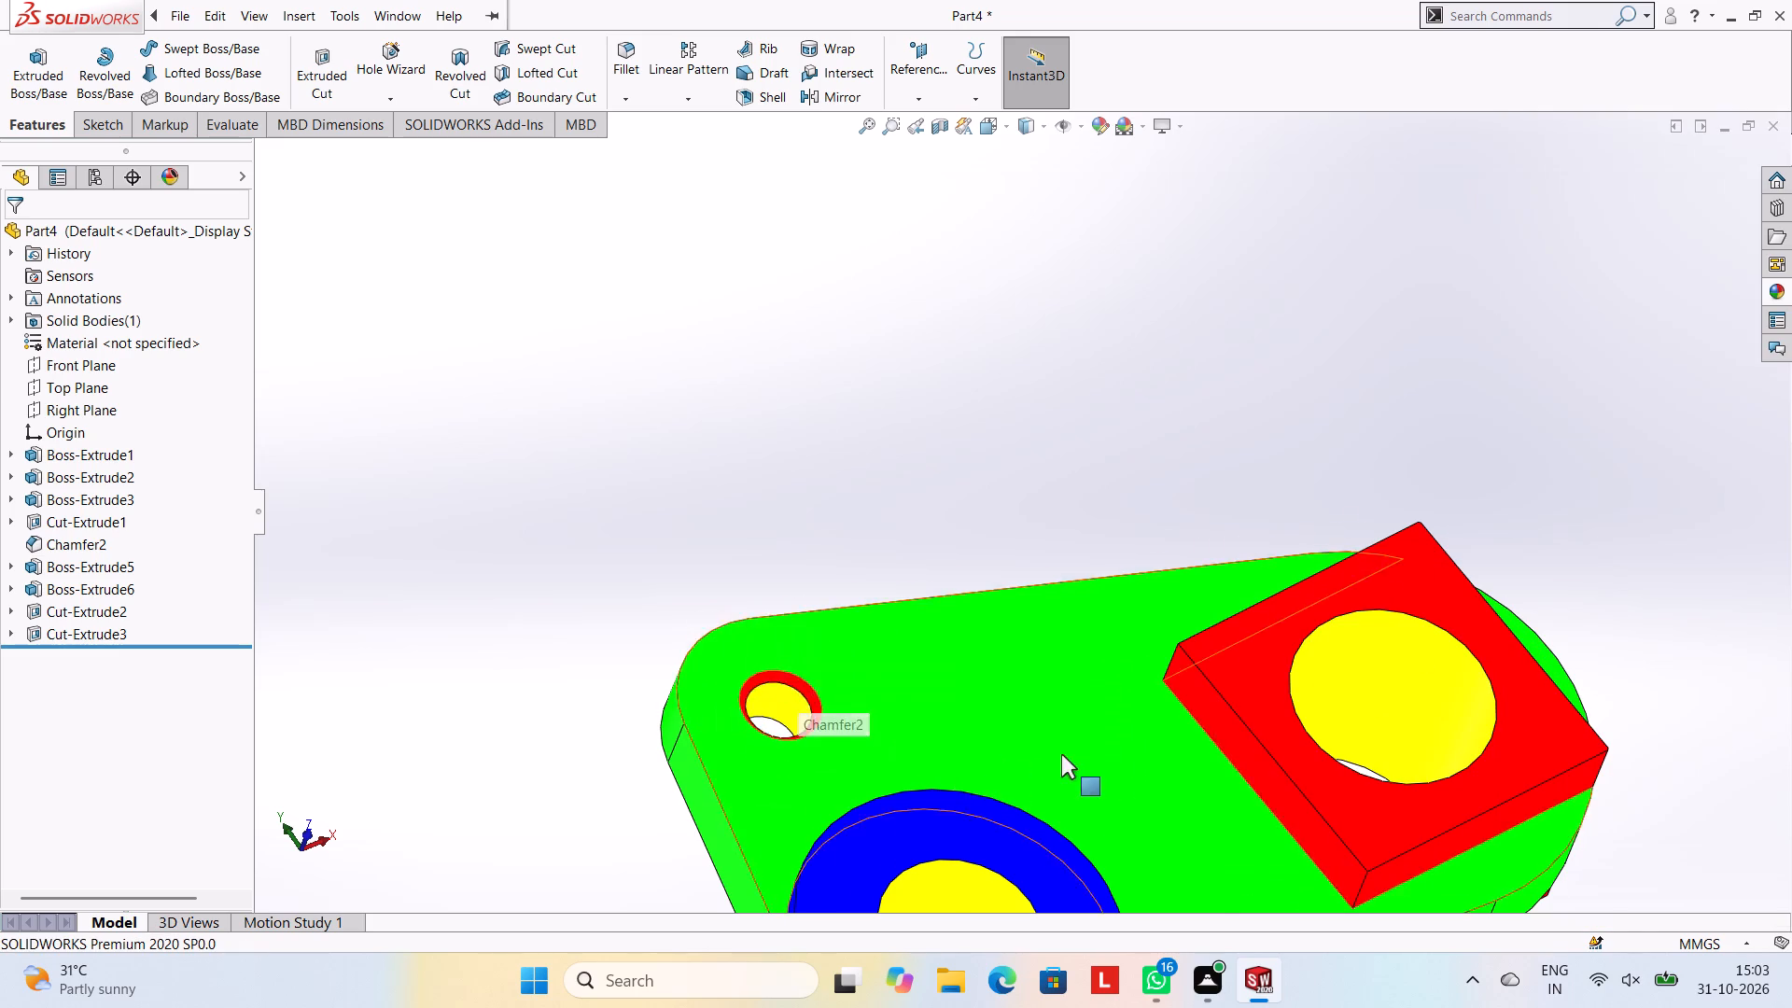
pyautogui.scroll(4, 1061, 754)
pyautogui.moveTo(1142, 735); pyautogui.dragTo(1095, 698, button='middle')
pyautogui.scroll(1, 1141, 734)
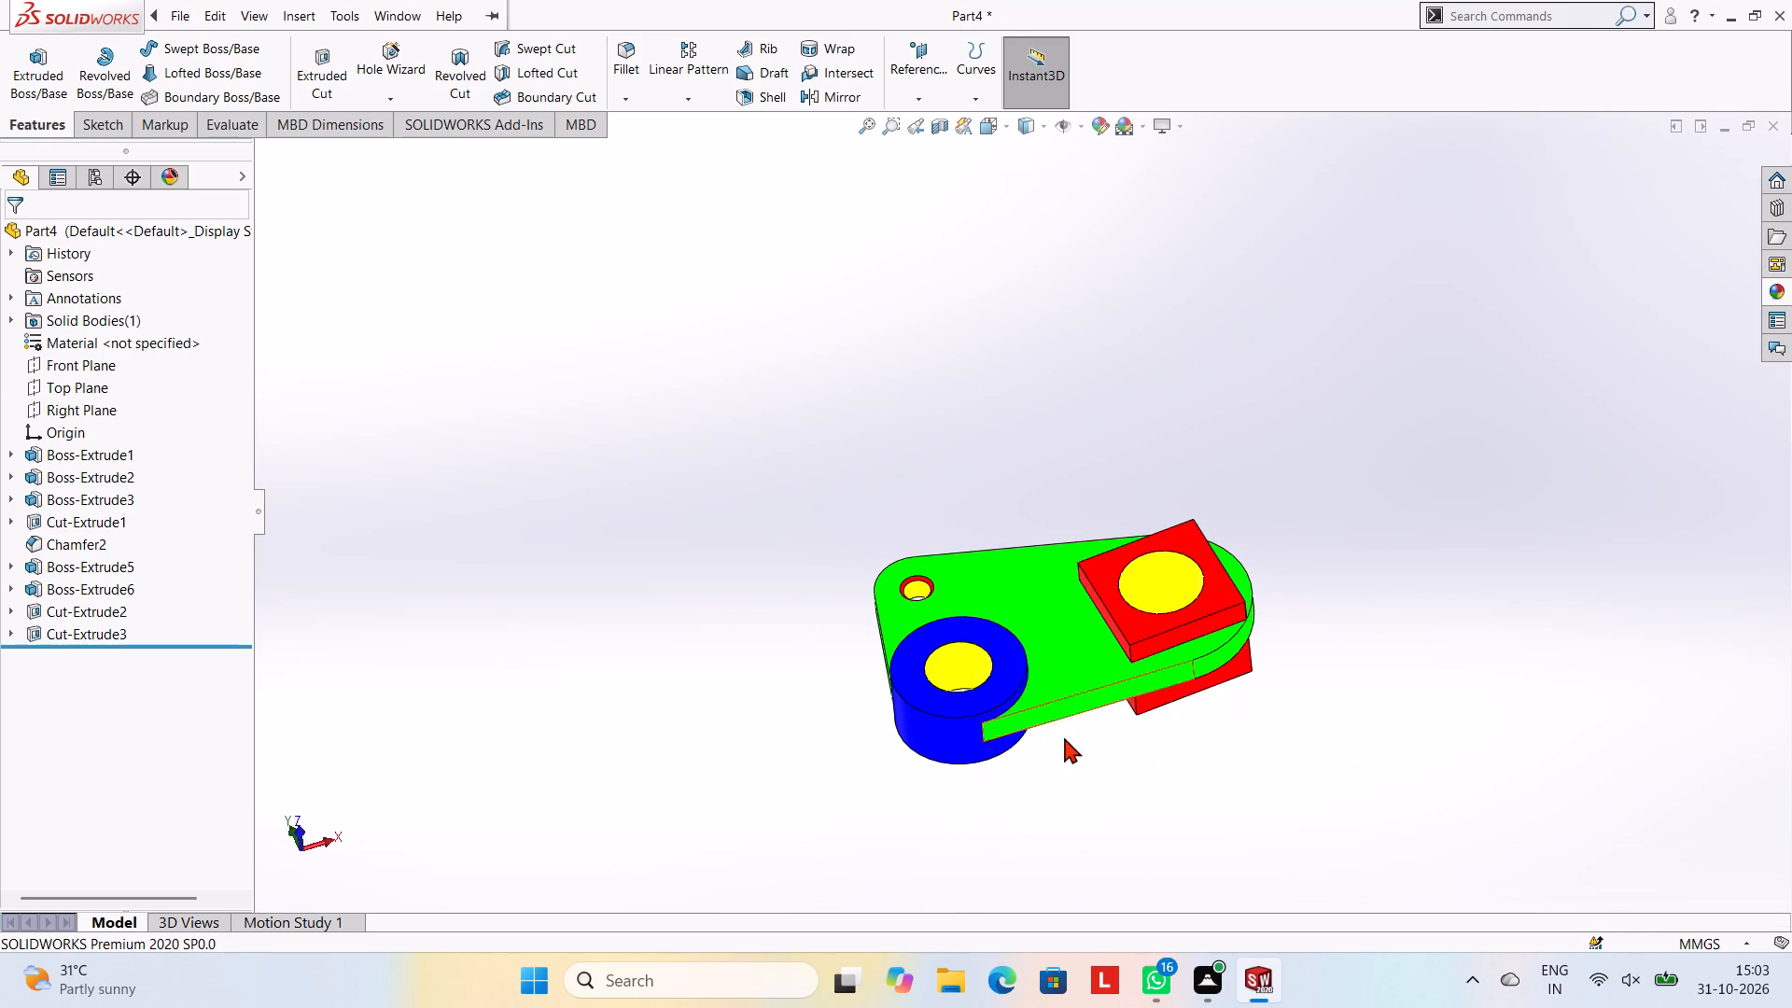
# Inspect the coloured plate, round boss, square block and chamfered hole from several angles.
pyautogui.moveTo(1090, 652); pyautogui.dragTo(1062, 633, button='middle')
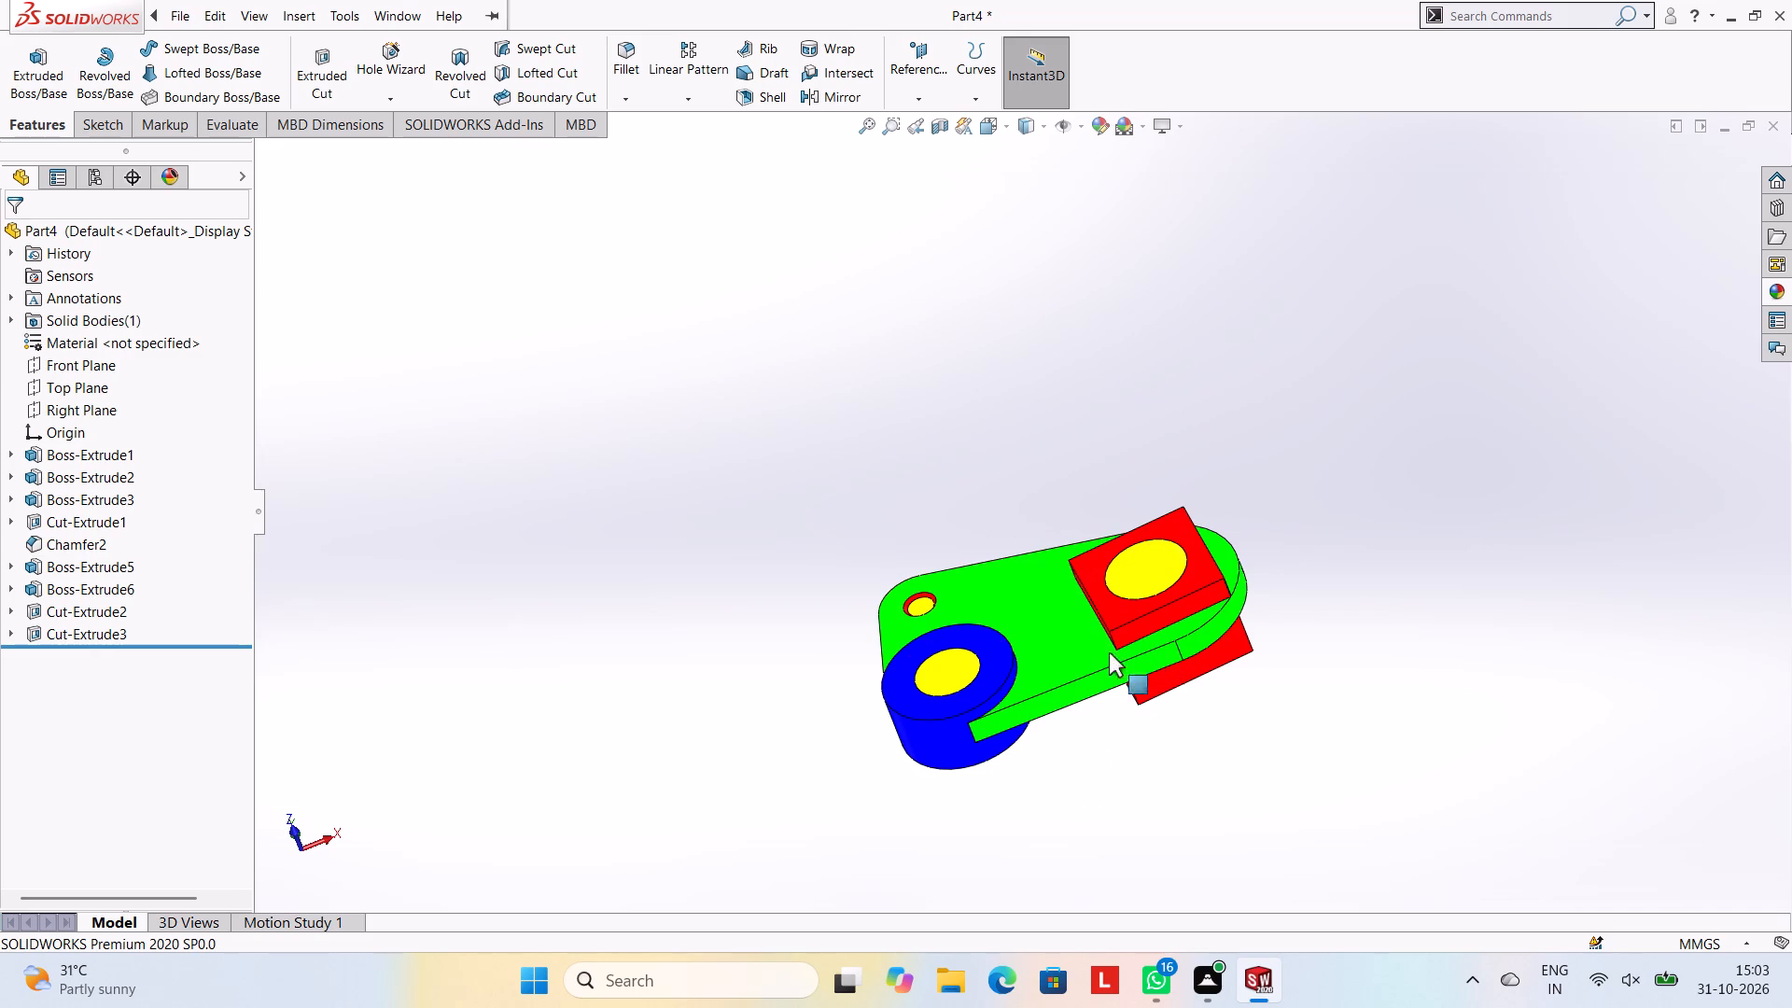
pyautogui.scroll(1, 1086, 643)
pyautogui.scroll(-2, 1075, 636)
pyautogui.scroll(-3, 886, 475)
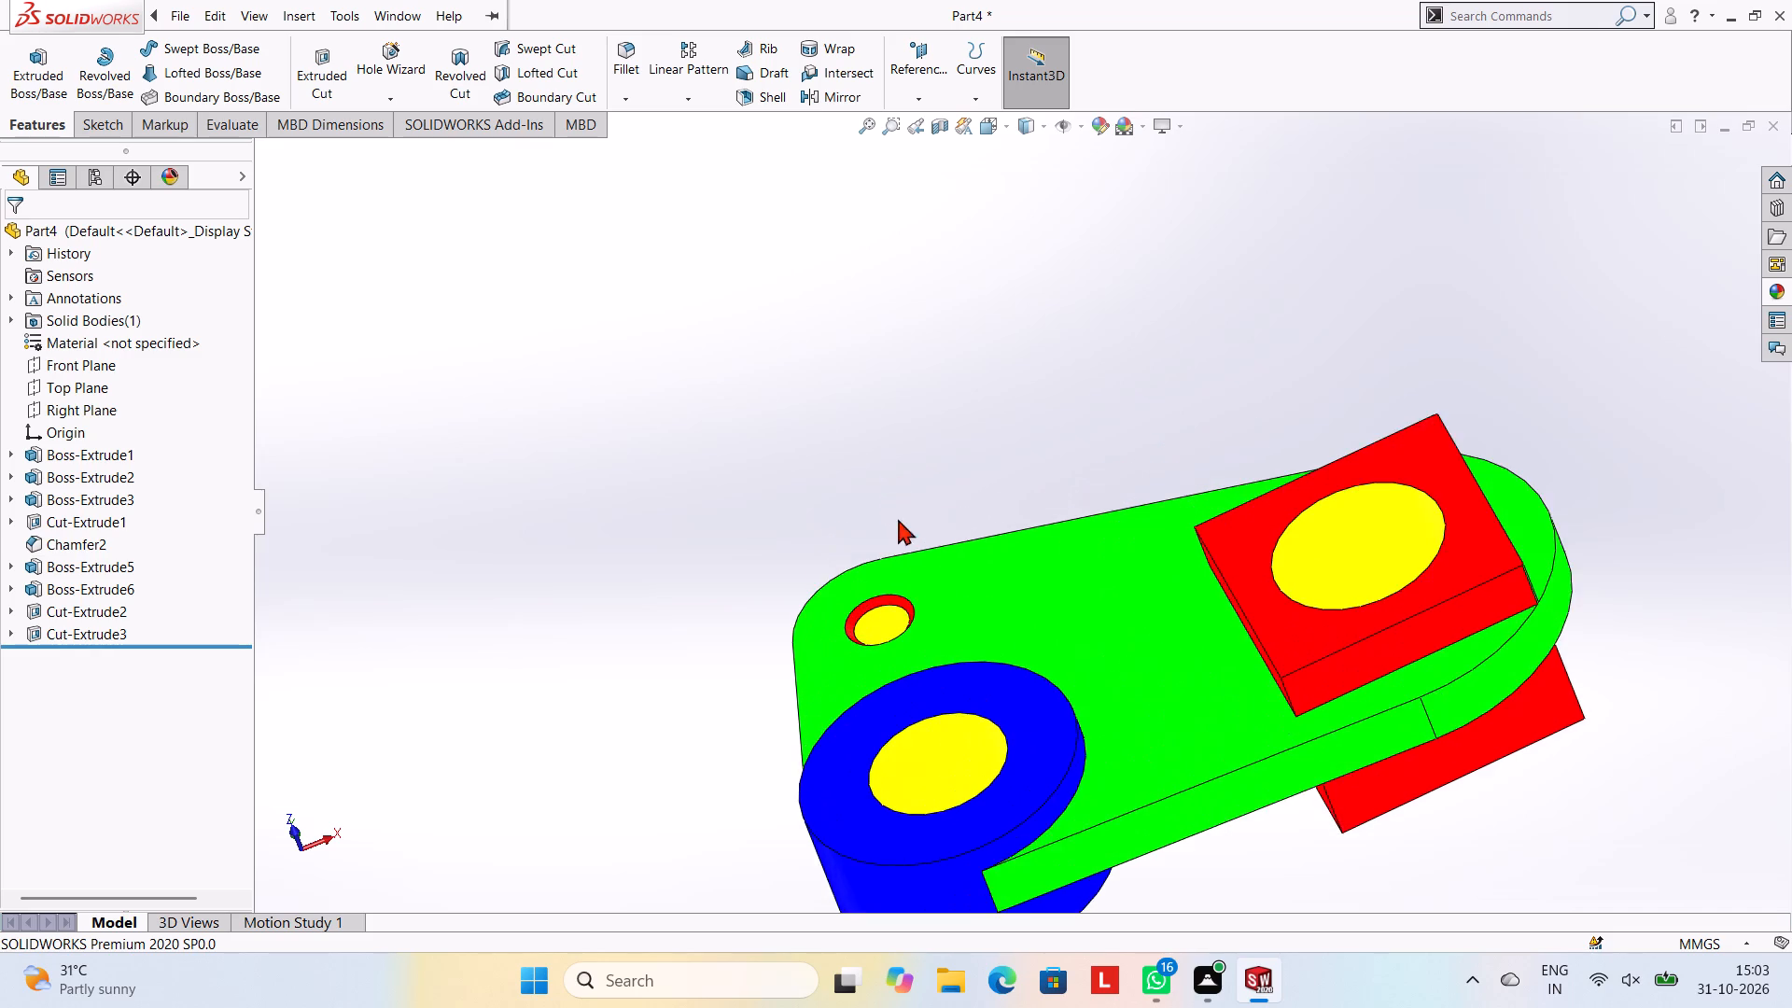
pyautogui.scroll(3, 1224, 716)
pyautogui.moveTo(1235, 695); pyautogui.dragTo(1220, 628, button='middle')
pyautogui.scroll(-2, 1048, 649)
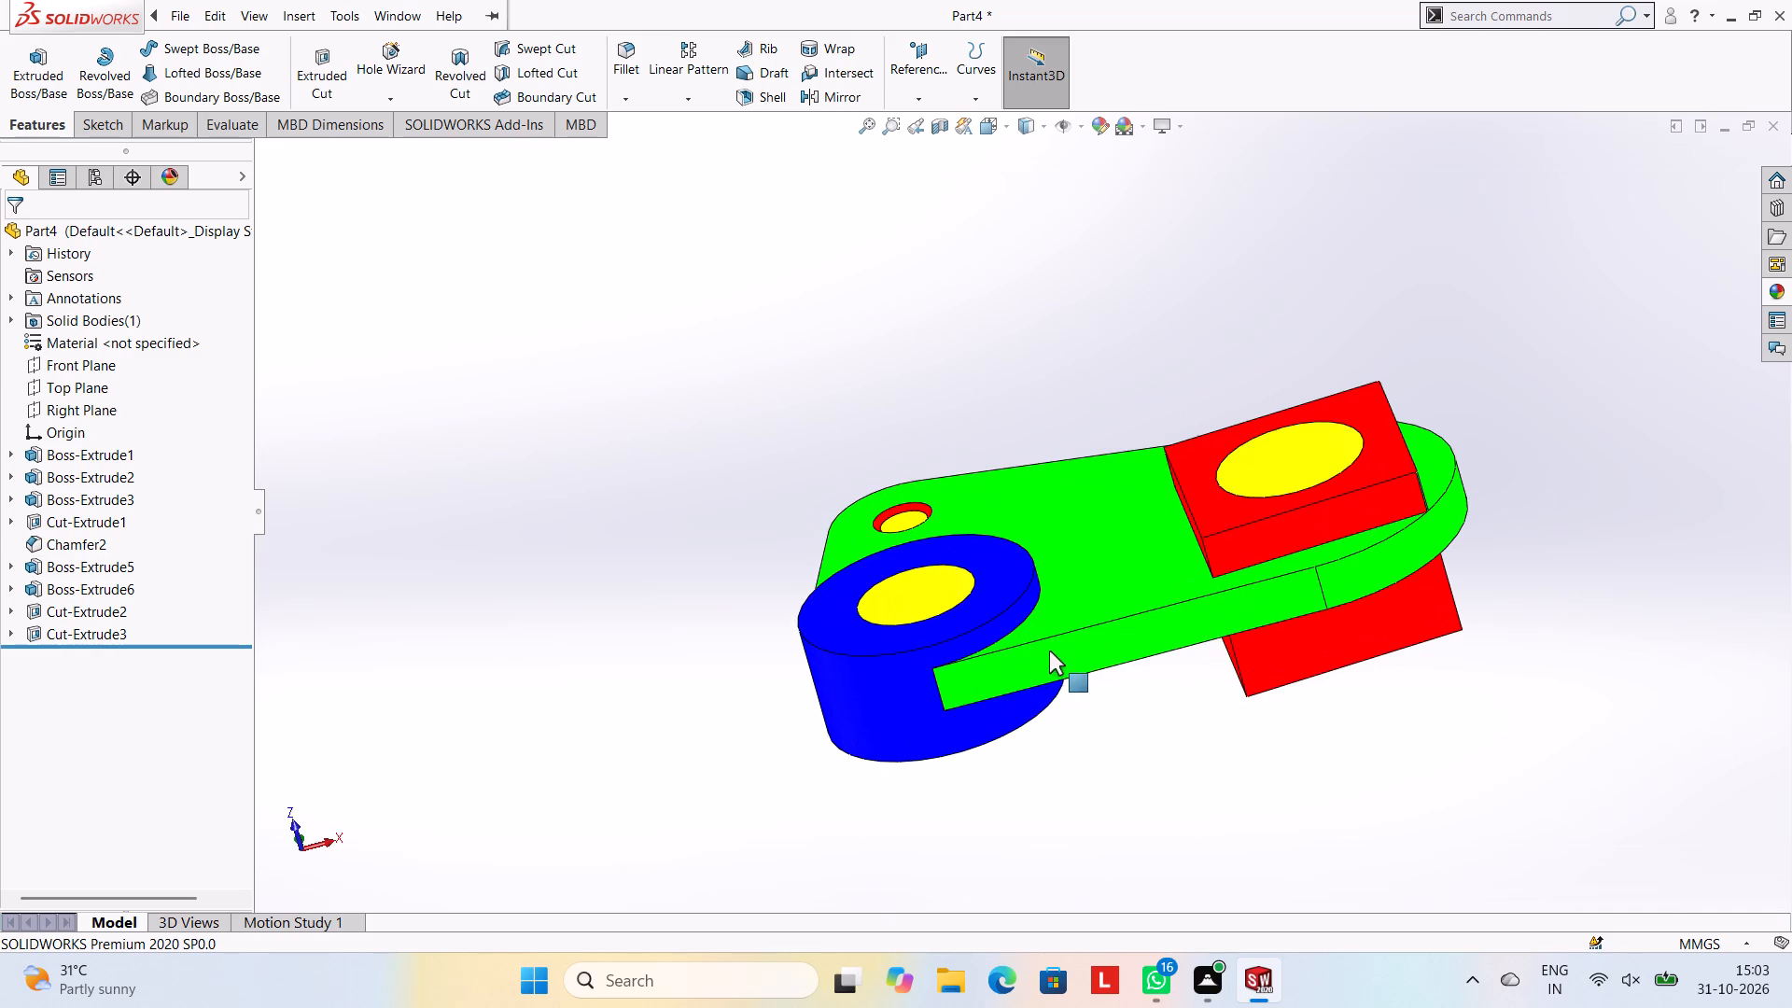
pyautogui.scroll(2, 1129, 593)
pyautogui.scroll(-2, 1167, 639)
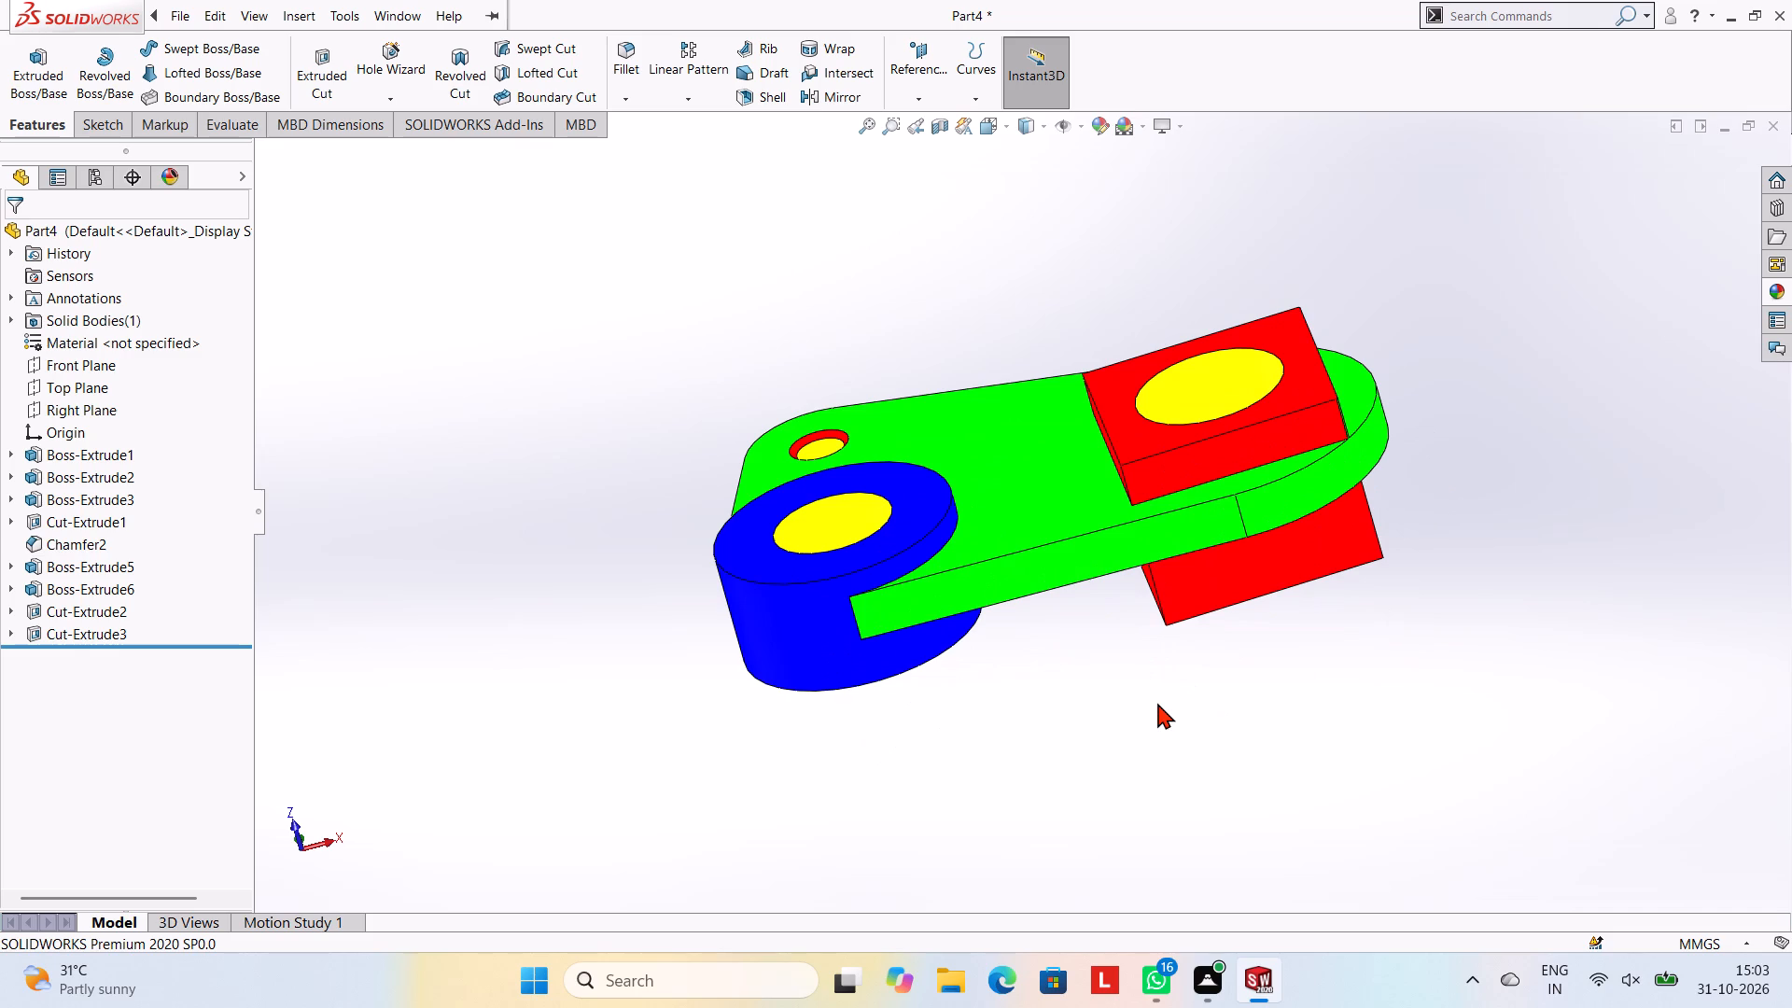
# Save the part in the Documents folder under the file name OFFSET DOUBLE EYE LEVER.
pyautogui.hotkey('ctrl', 's')
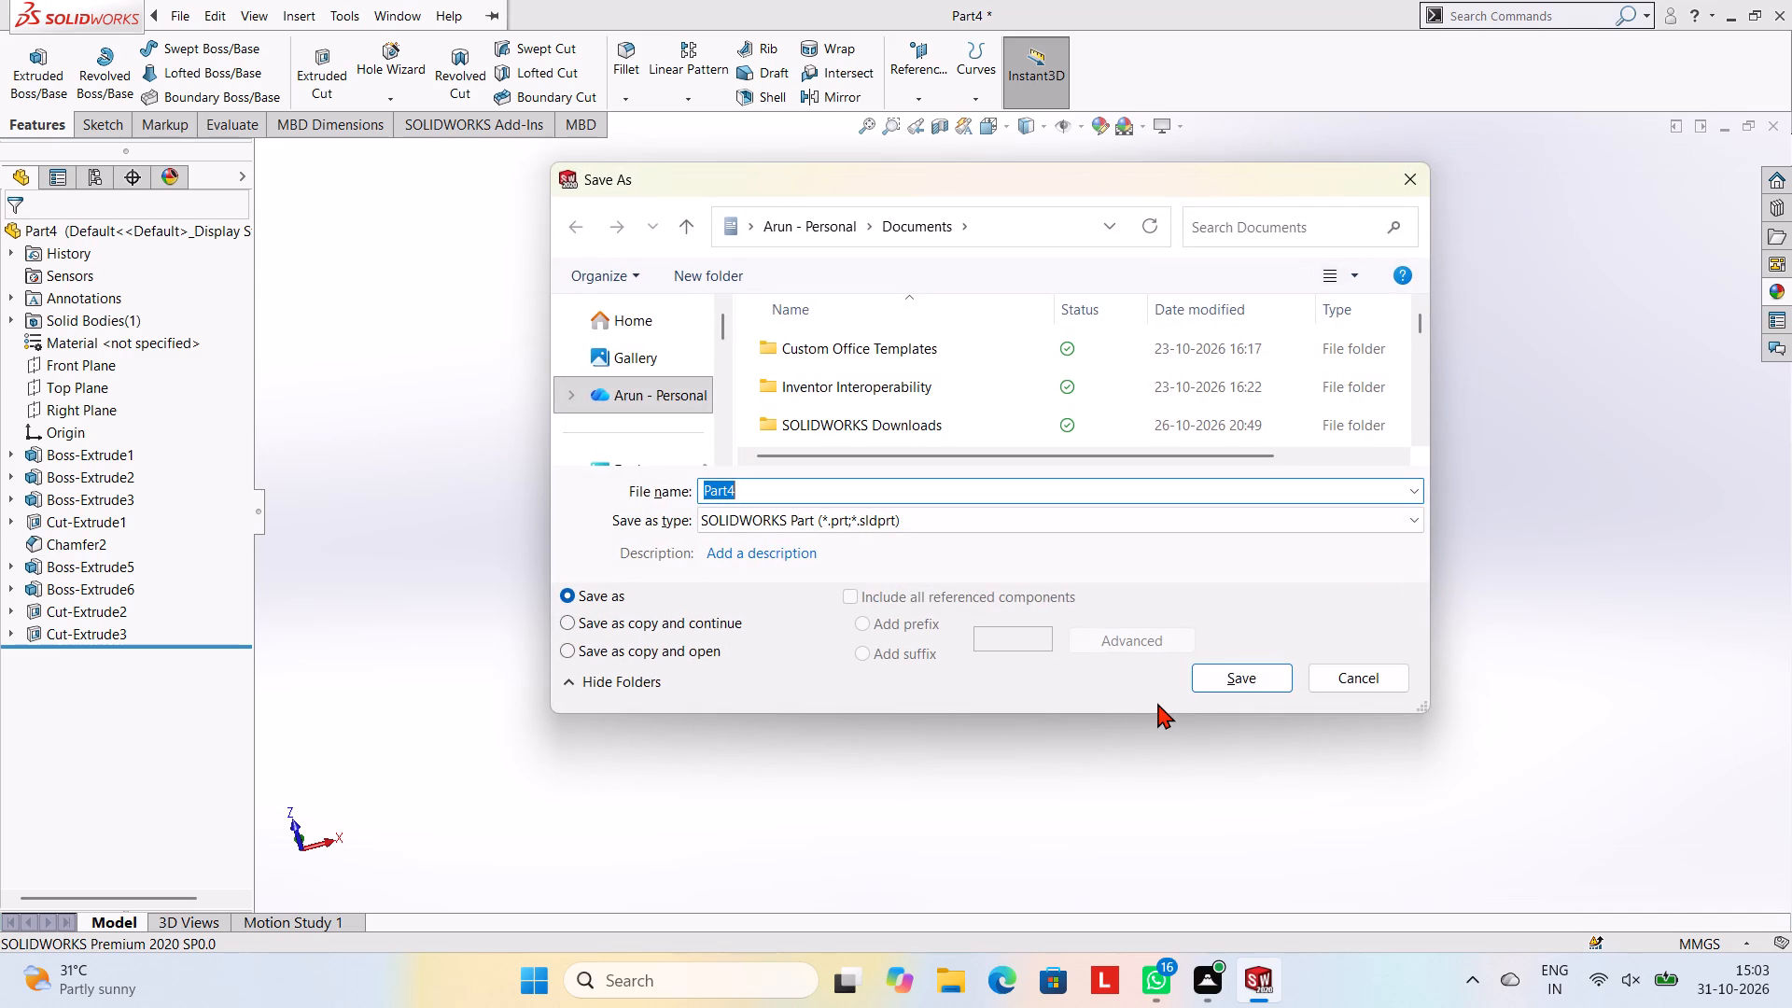
pyautogui.press('o')
pyautogui.write('FF')
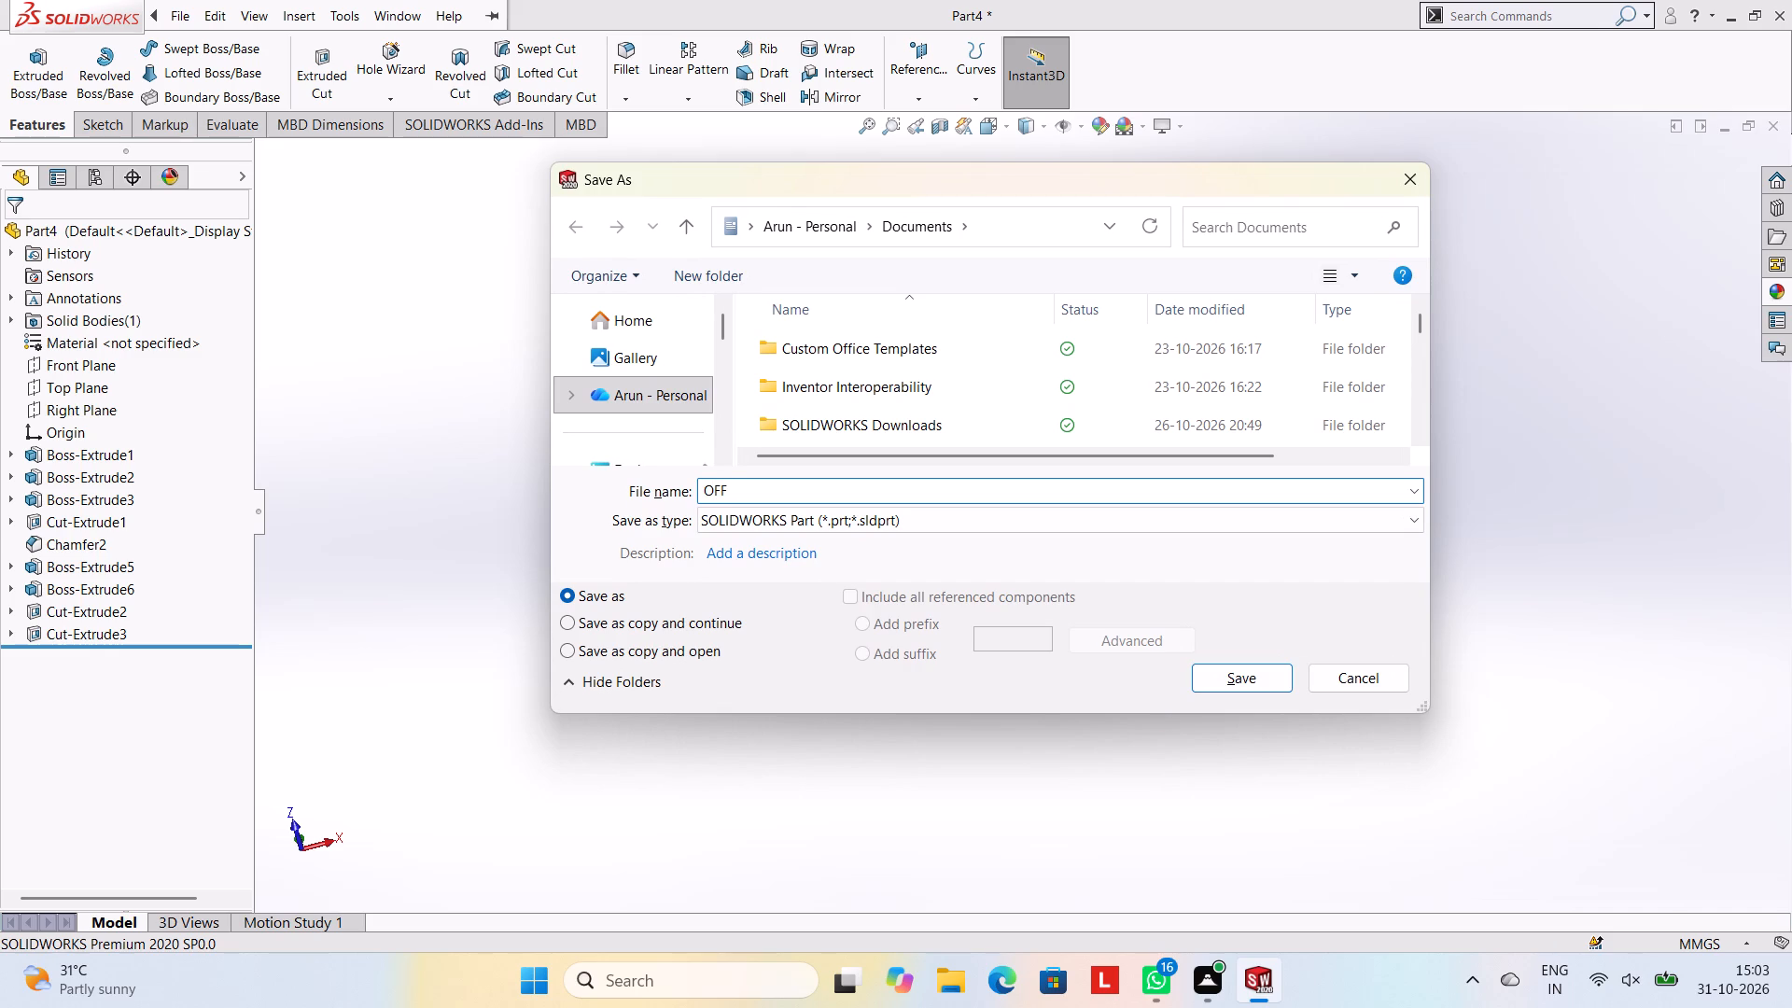
pyautogui.write('SET')
pyautogui.press('space')
pyautogui.write('DOU')
pyautogui.write('BLE')
pyautogui.press('space')
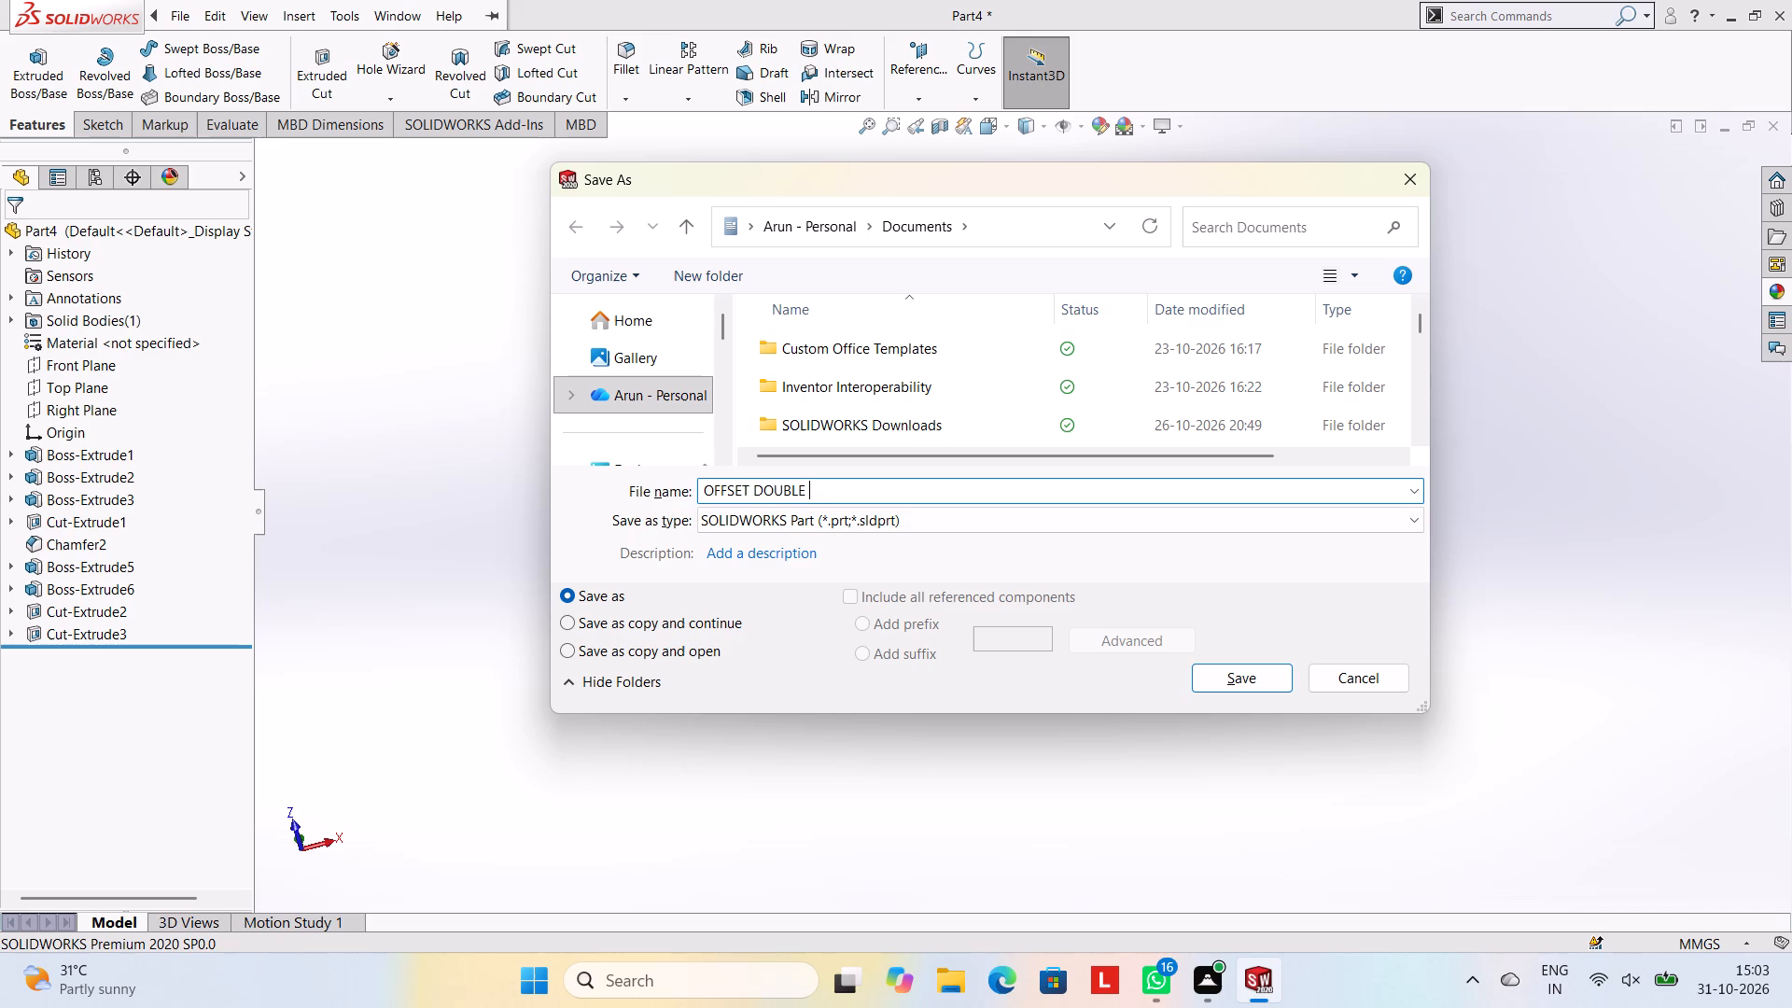
pyautogui.write('EYE')
pyautogui.press('space')
pyautogui.write('LEVER')
pyautogui.press('space')
pyautogui.click(1251, 684)
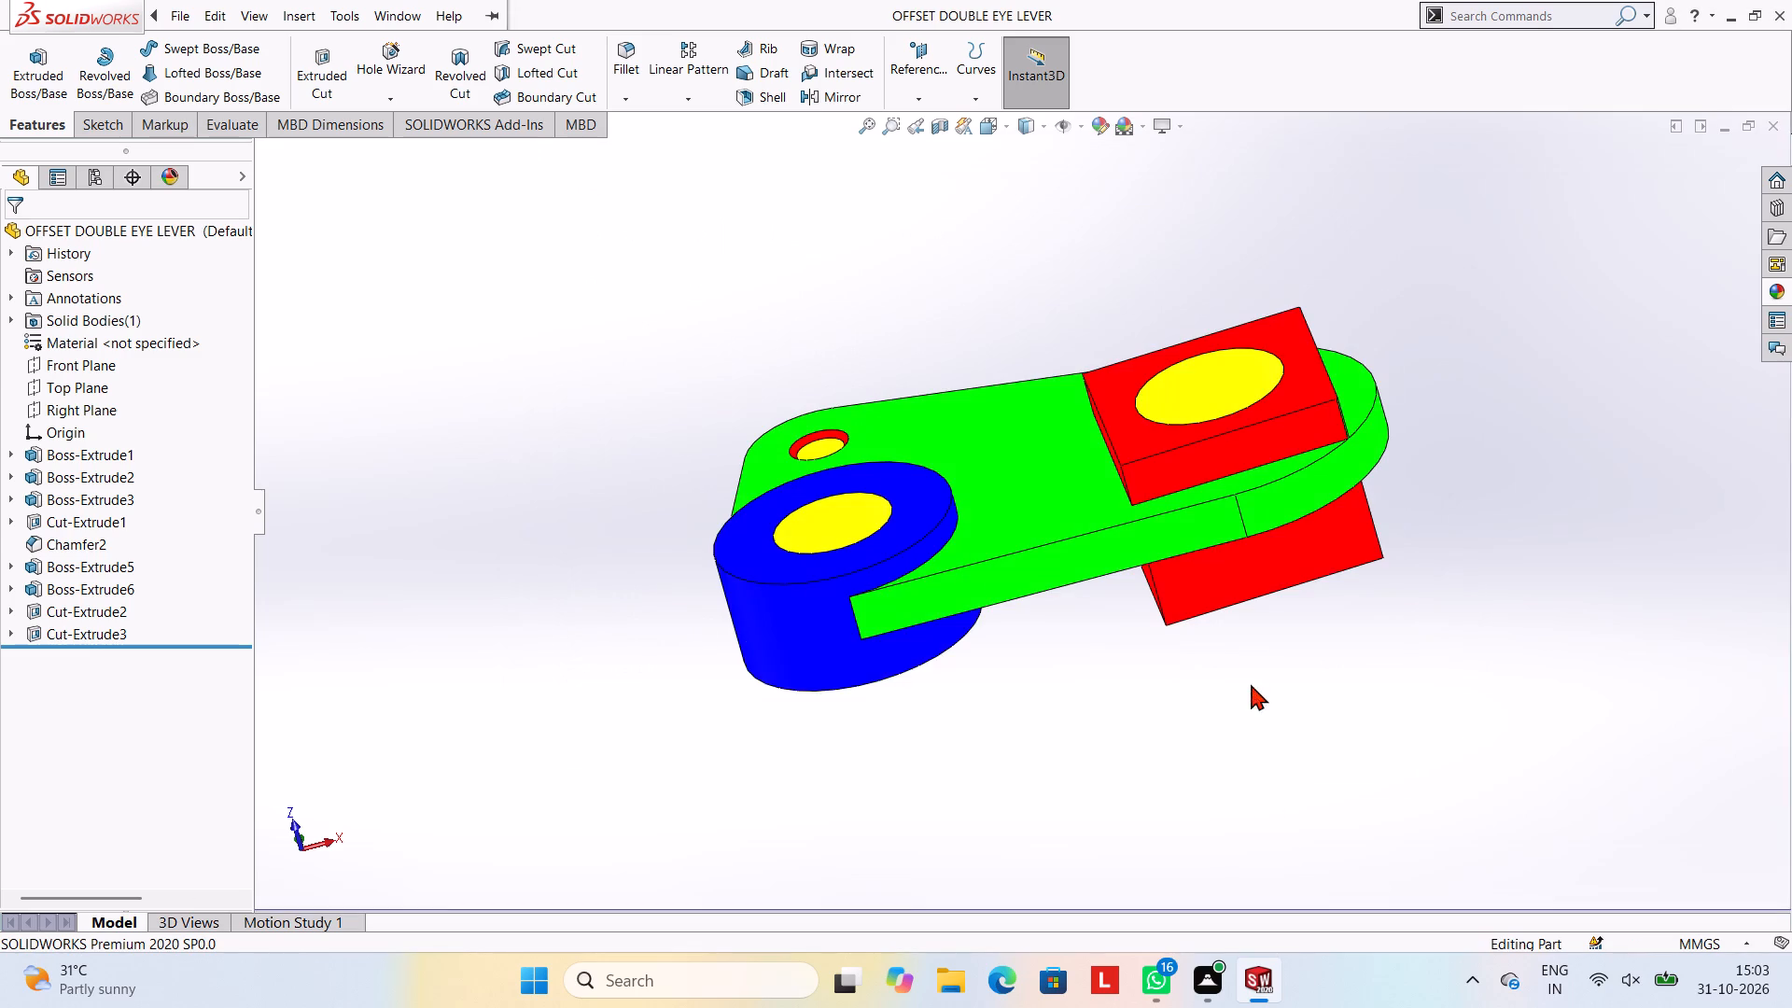
# Export the part as an Adobe Portable Document Format (*.pdf) file to the Documents folder, keeping the same file name.
pyautogui.click(548, 7)
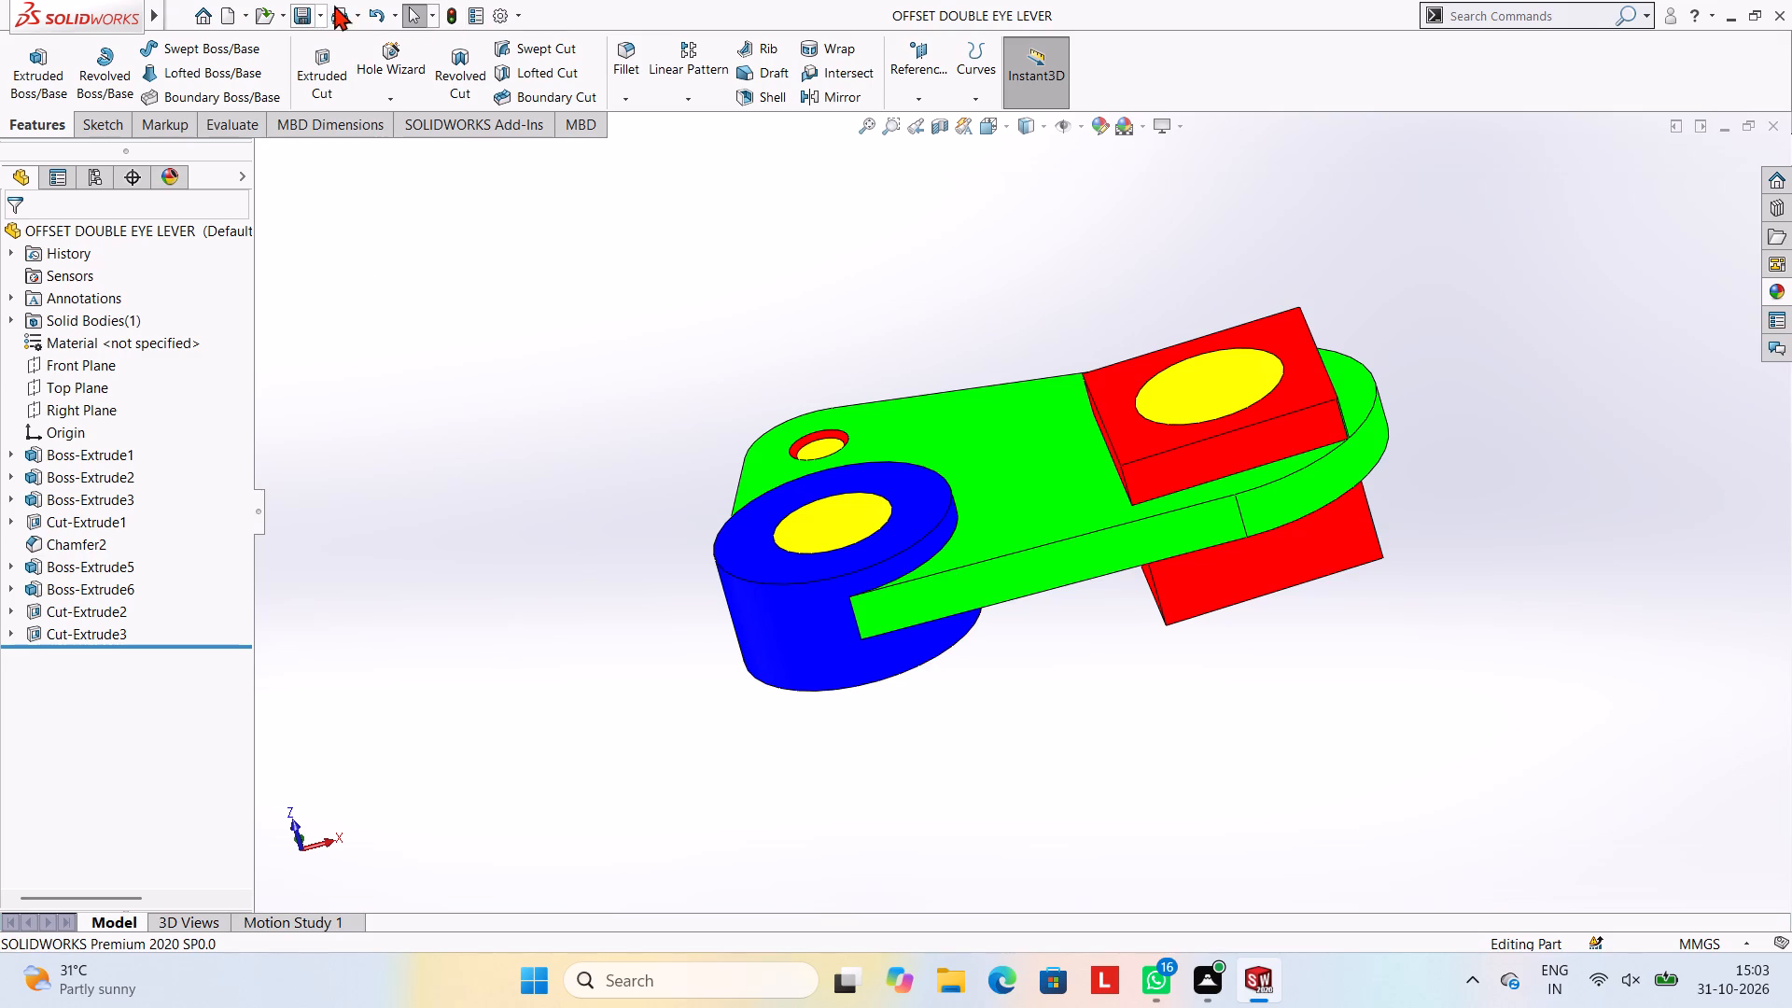
pyautogui.click(323, 9)
pyautogui.click(343, 61)
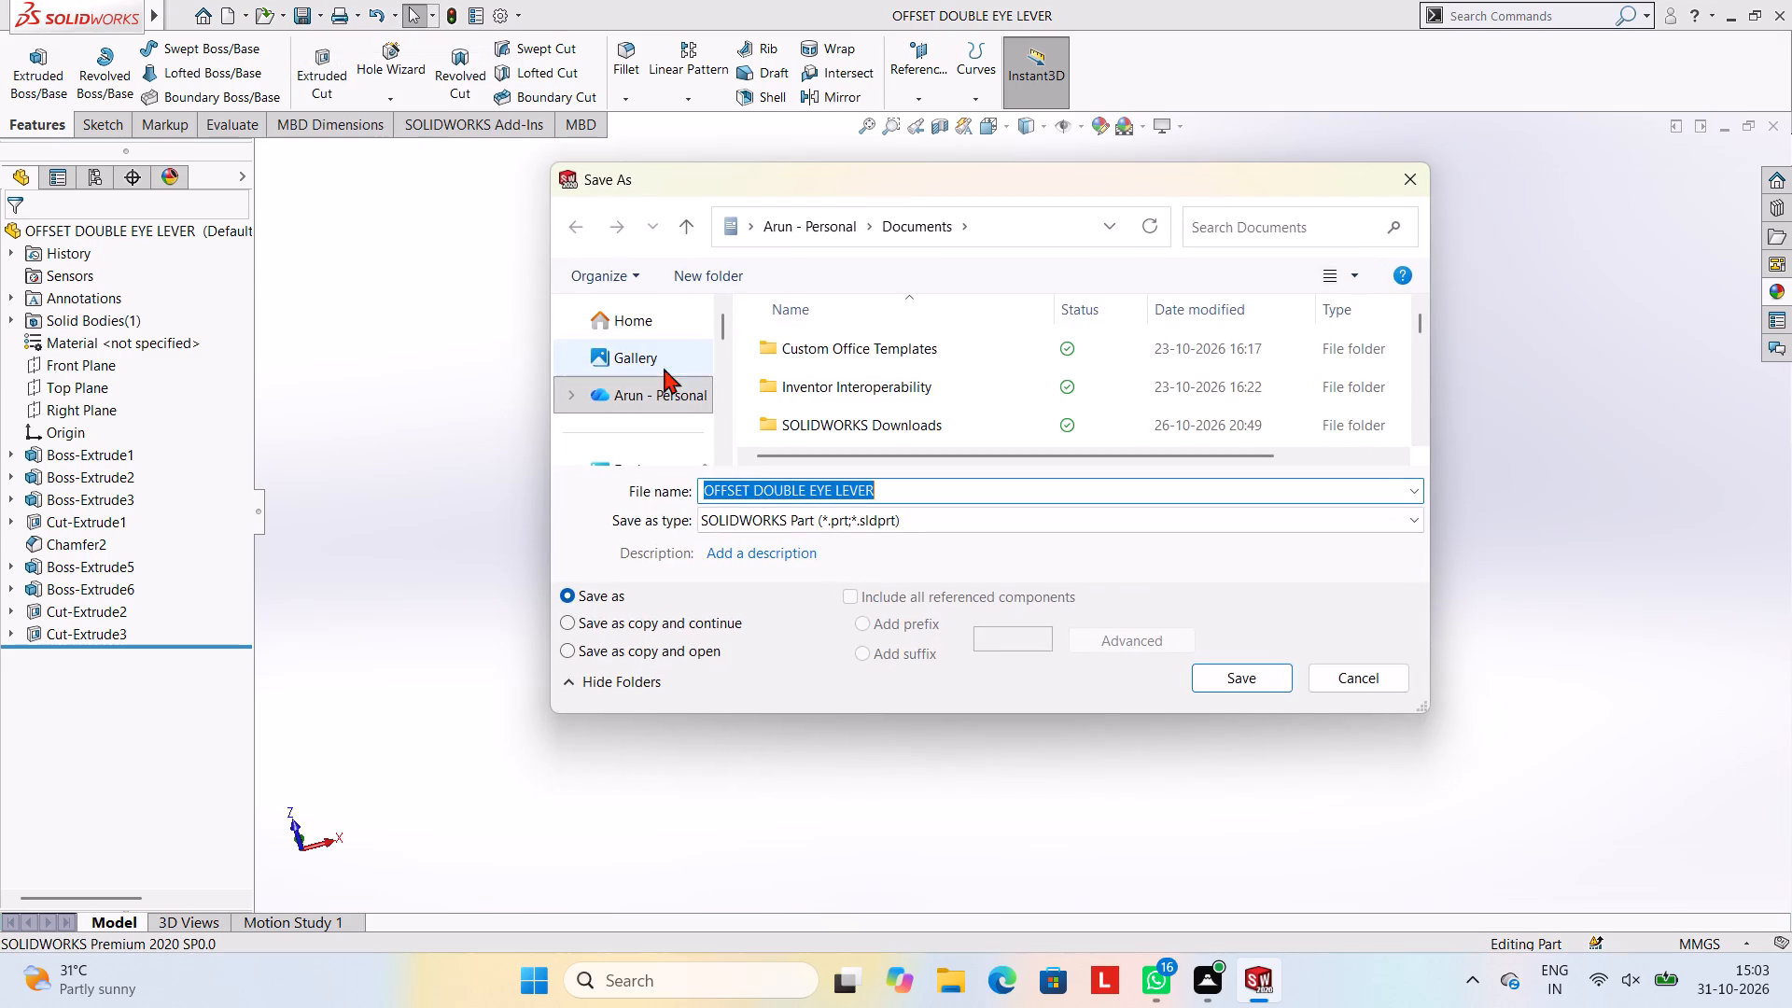
pyautogui.click(959, 520)
pyautogui.click(805, 149)
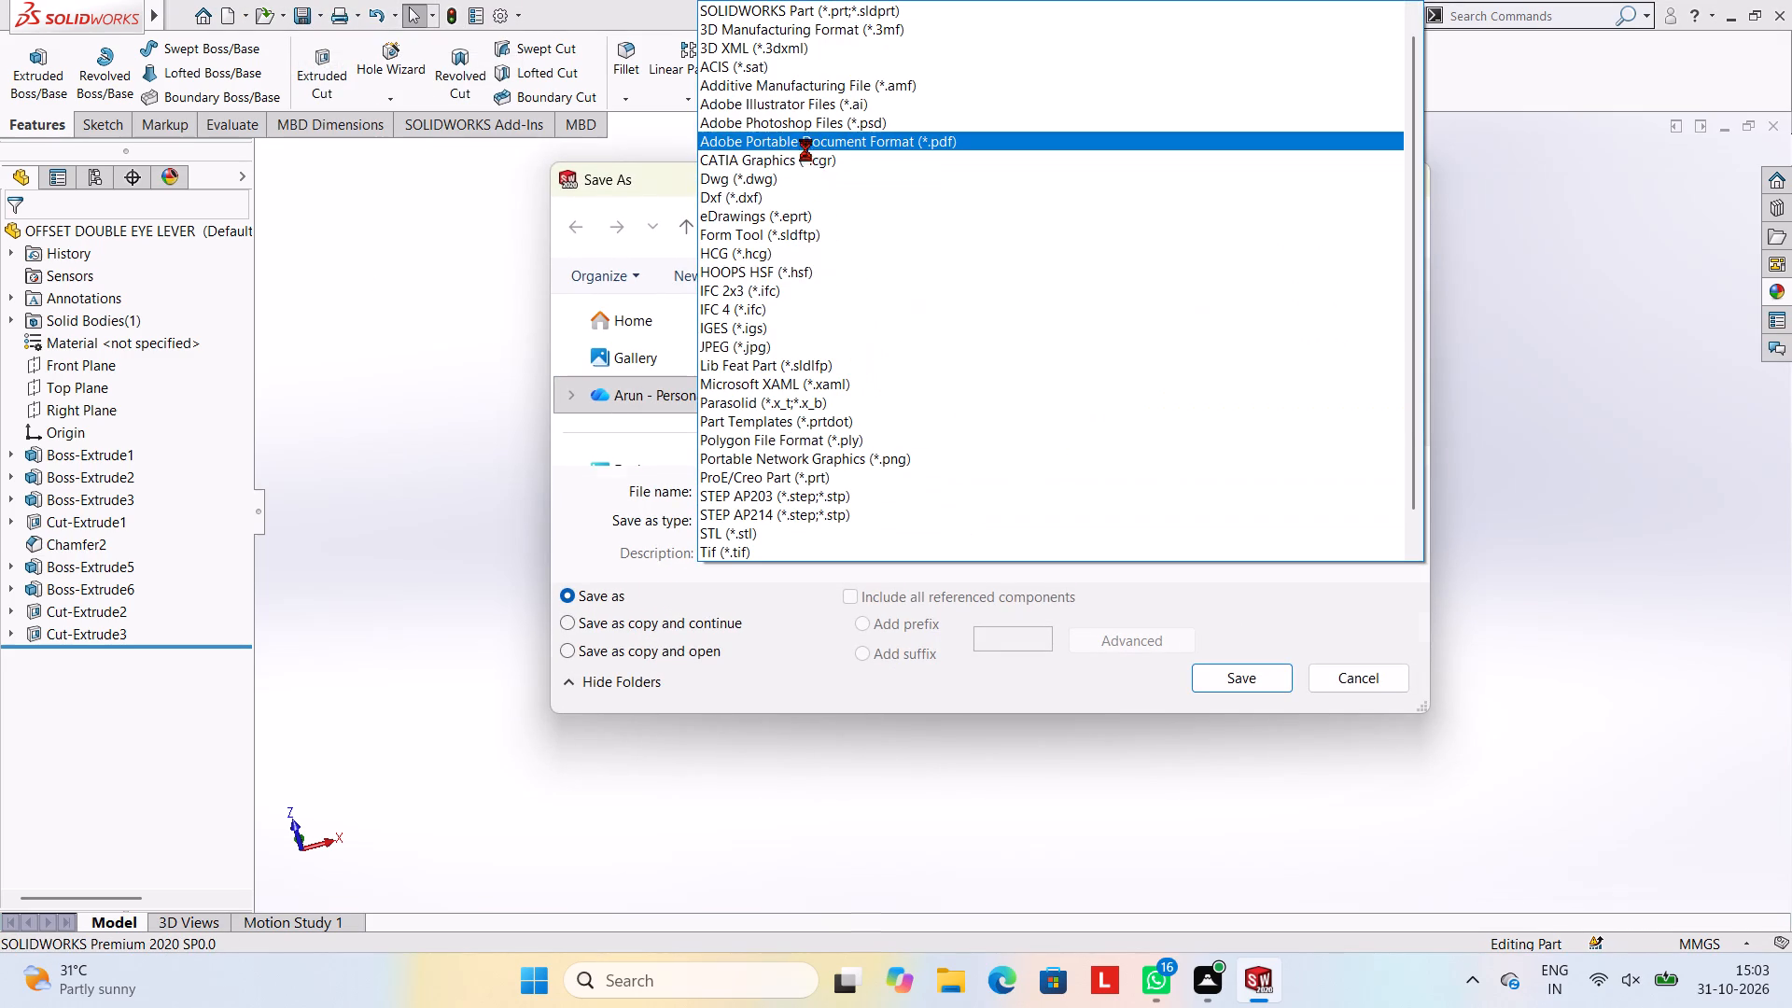
pyautogui.click(1219, 728)
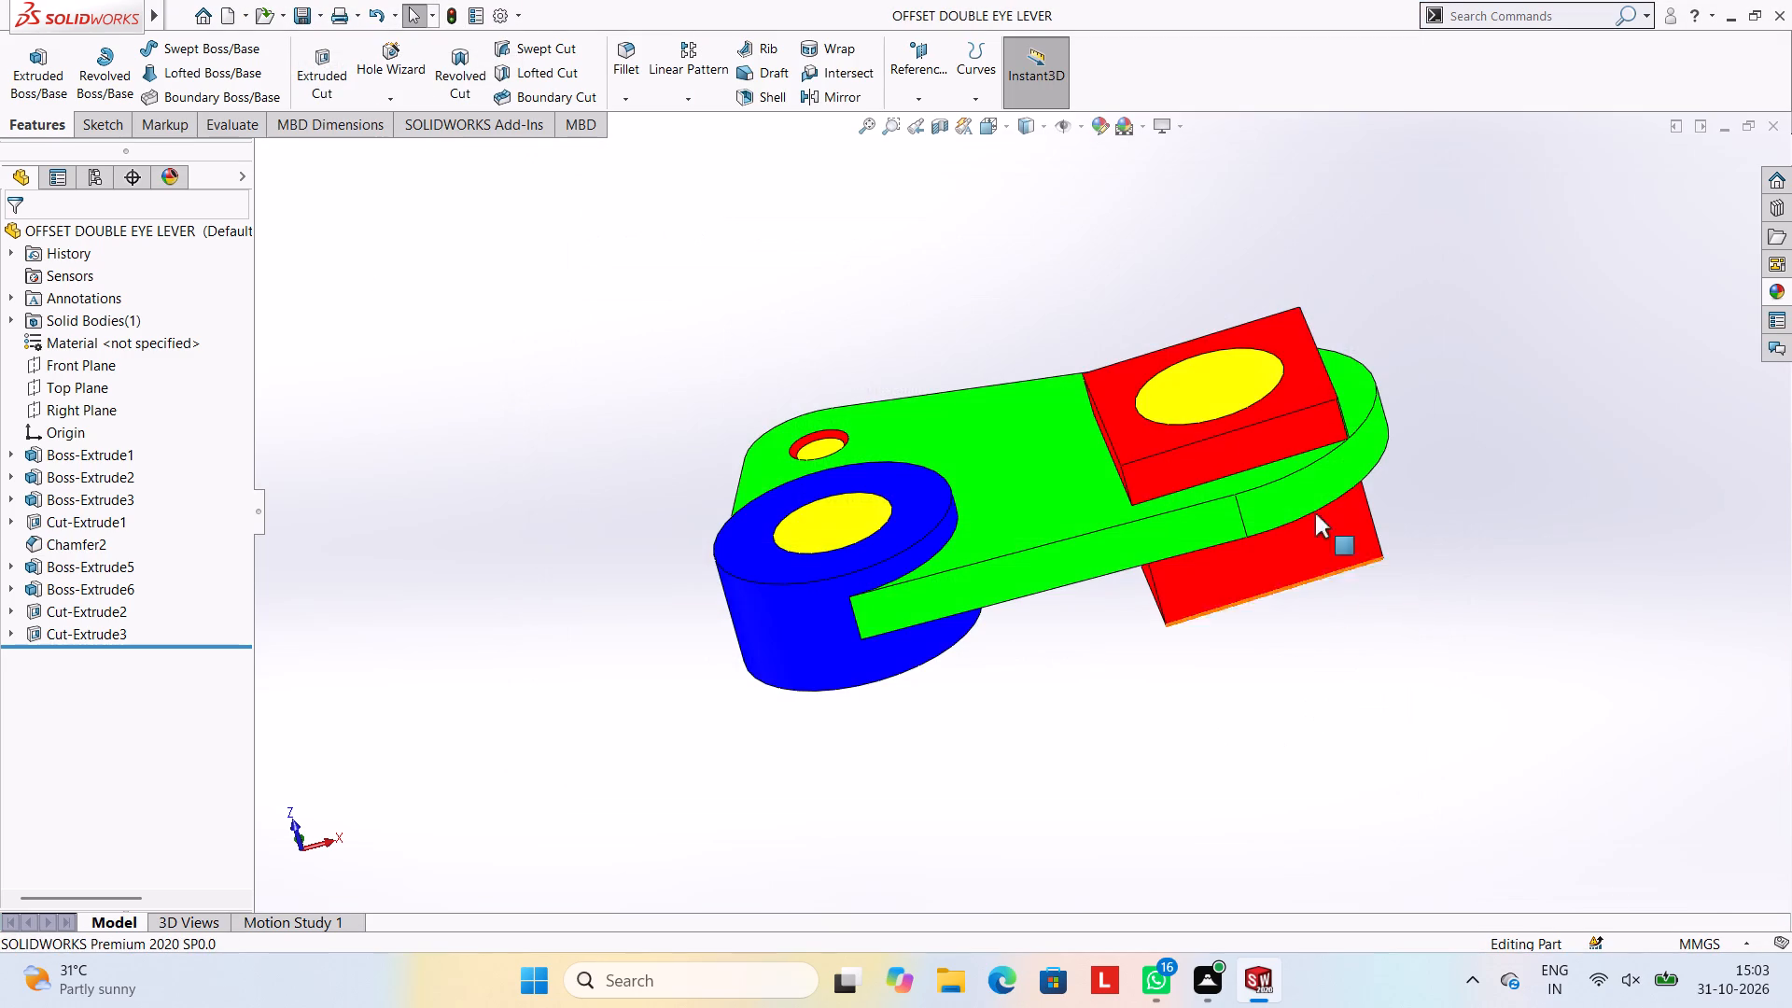